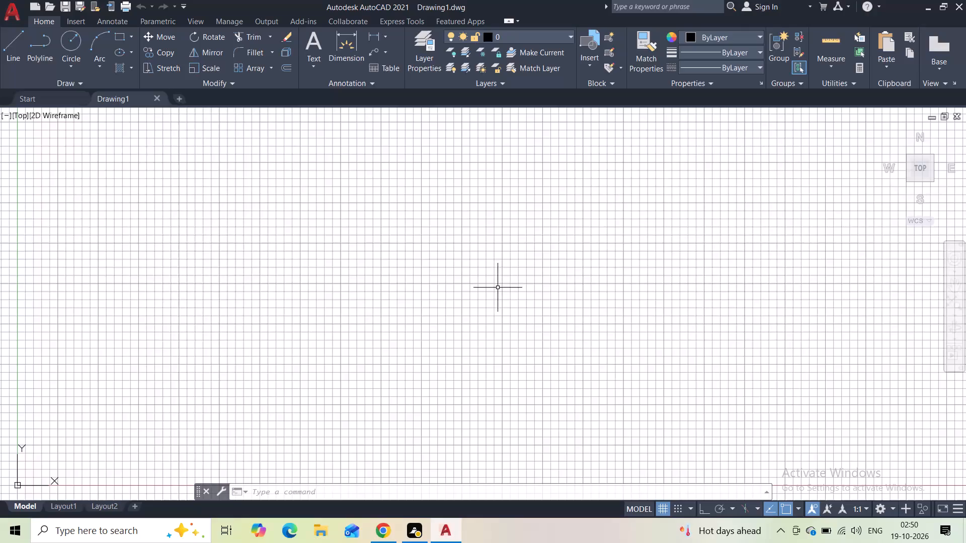
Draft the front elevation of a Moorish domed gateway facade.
Set the model space limits from 0,0 to 297,210 and zoom to the whole drawing area.
{"action": "key", "text": "l"}
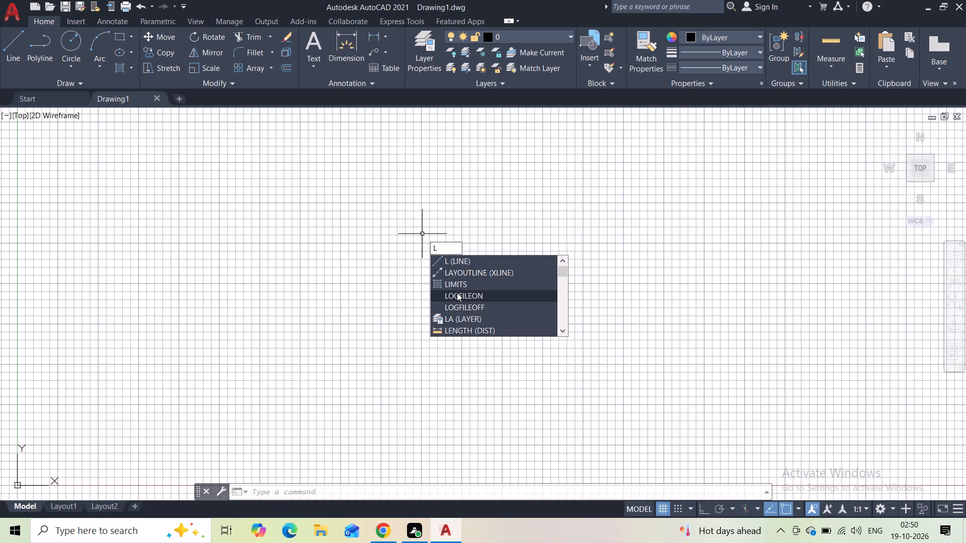
{"action": "left_click", "coordinate": [457, 293]}
{"action": "key", "text": "l"}
{"action": "key", "text": "i"}
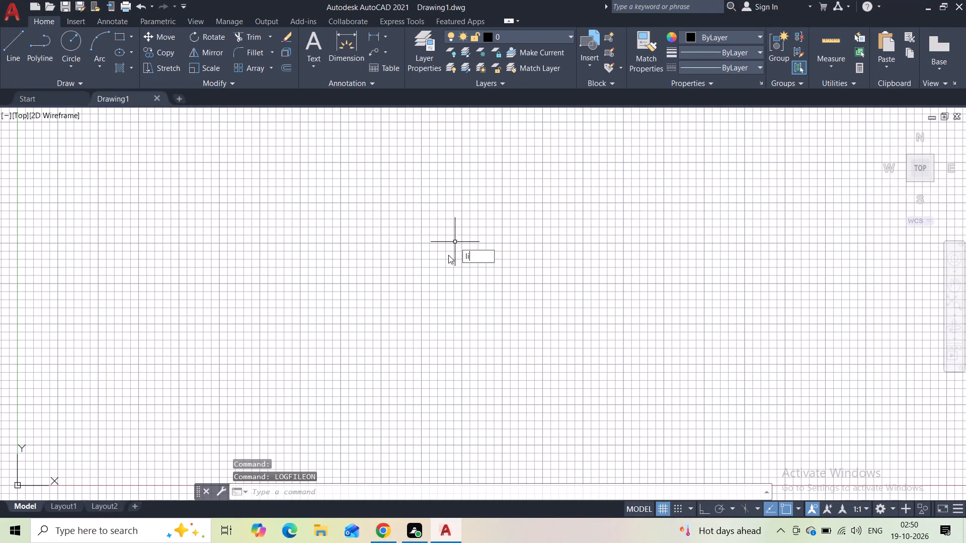
{"action": "left_click", "coordinate": [470, 293]}
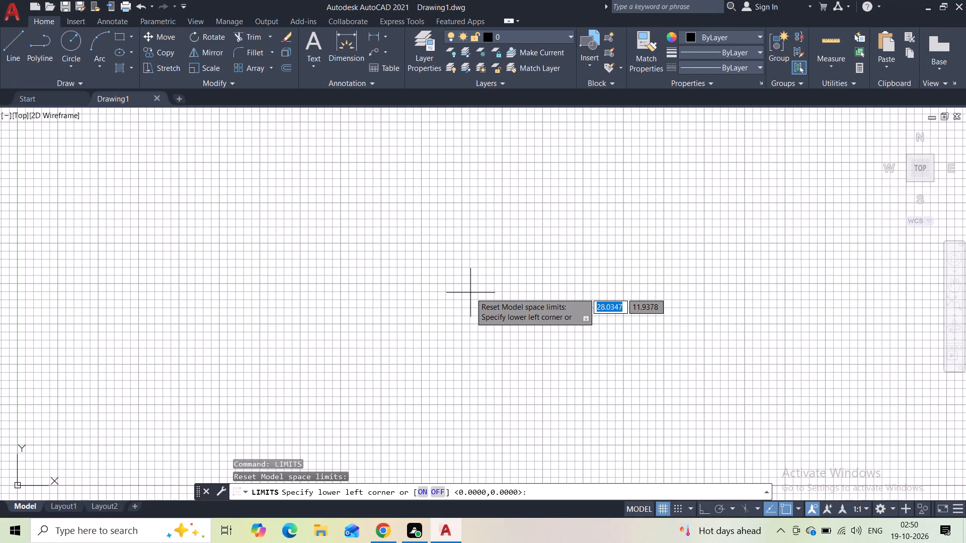
{"action": "key", "text": "0"}
{"action": "type", "text": ",0"}
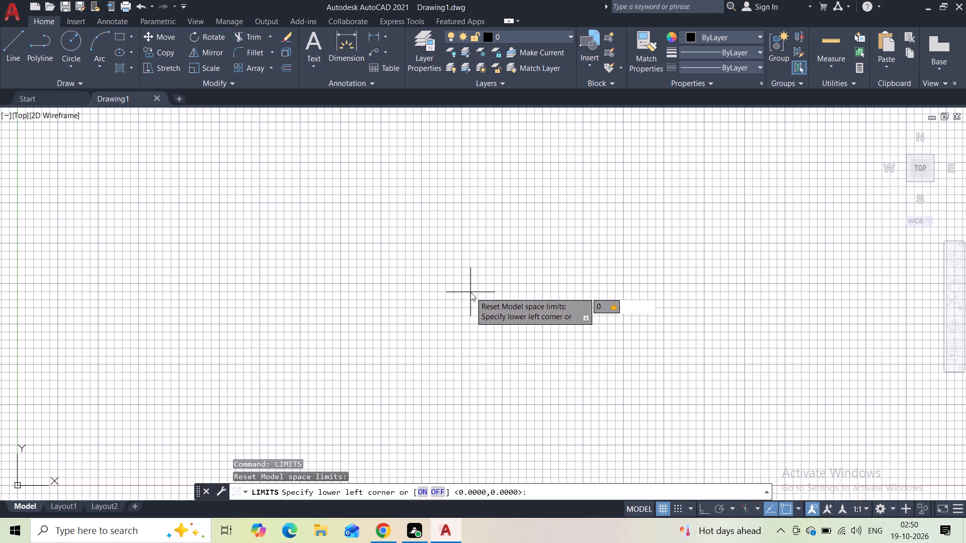
{"action": "key", "text": "Return"}
{"action": "type", "text": "297,210"}
{"action": "key", "text": "Return"}
{"action": "key", "text": "z"}
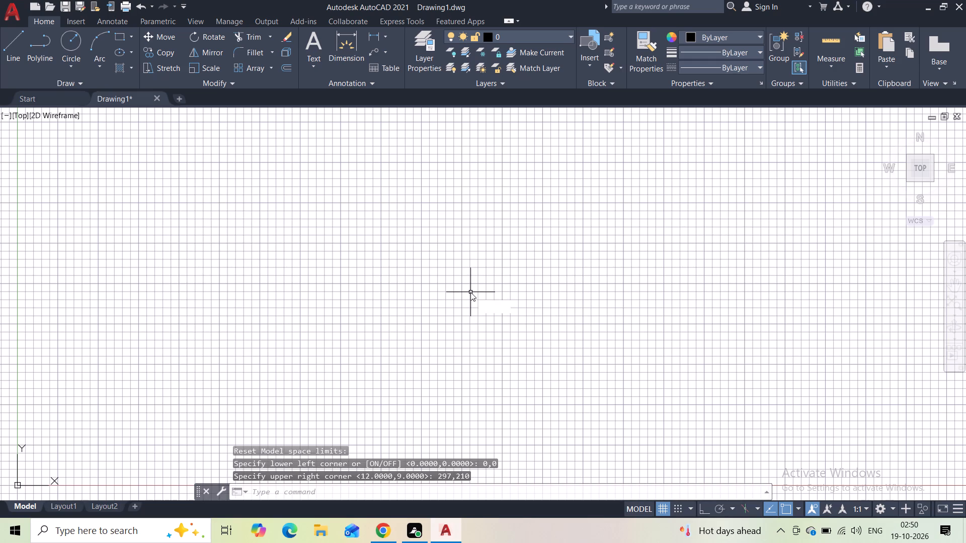
{"action": "key", "text": "Return"}
{"action": "key", "text": "a"}
{"action": "key", "text": "Return"}
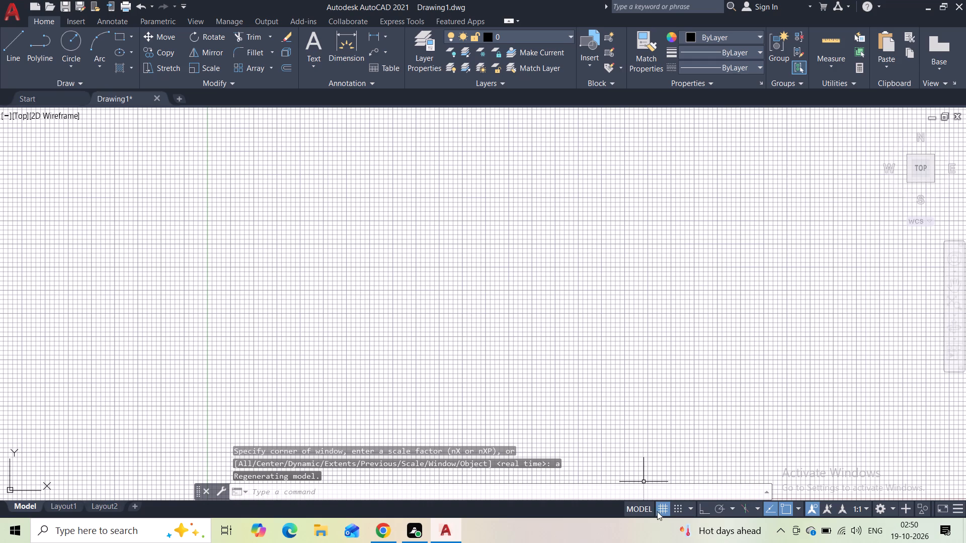
Turn off the grid display.
{"action": "left_click", "coordinate": [659, 507]}
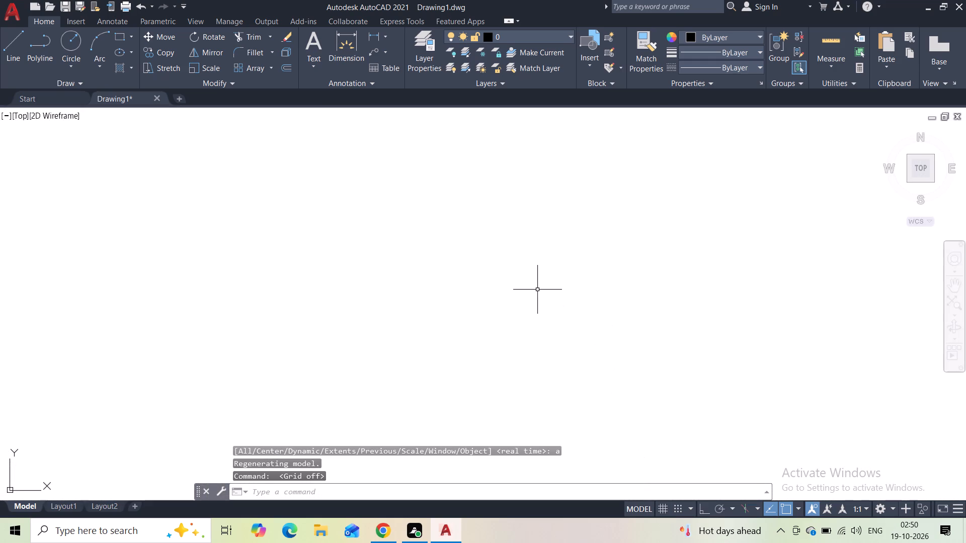
{"action": "key", "text": "space"}
{"action": "key", "text": "Escape"}
Set the drawing units' length type to Architectural.
{"action": "type", "text": "un"}
{"action": "left_click", "coordinate": [575, 319]}
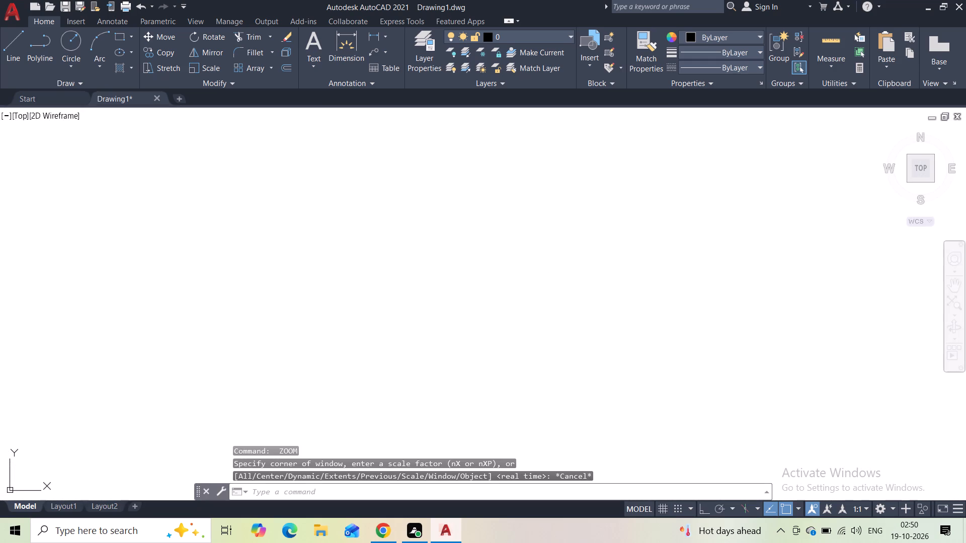
{"action": "left_click", "coordinate": [430, 175]}
{"action": "left_click", "coordinate": [409, 194]}
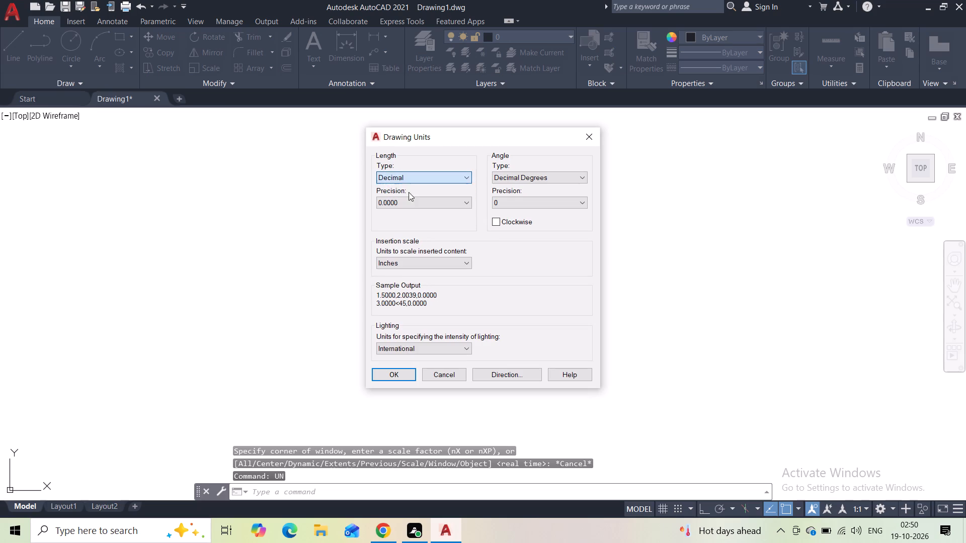
{"action": "left_click", "coordinate": [421, 173]}
{"action": "left_click", "coordinate": [414, 182]}
{"action": "left_click", "coordinate": [414, 177]}
{"action": "left_click", "coordinate": [409, 188]}
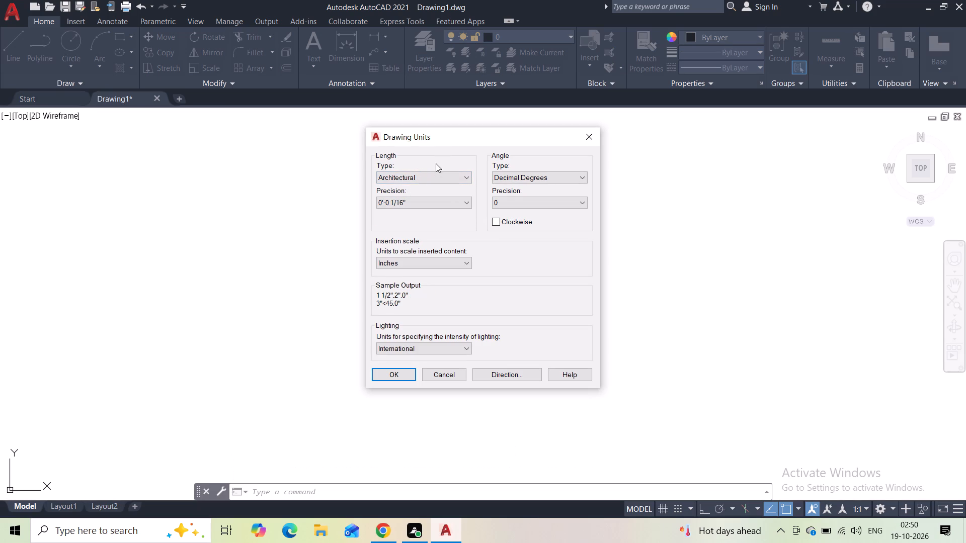
{"action": "left_click", "coordinate": [399, 373]}
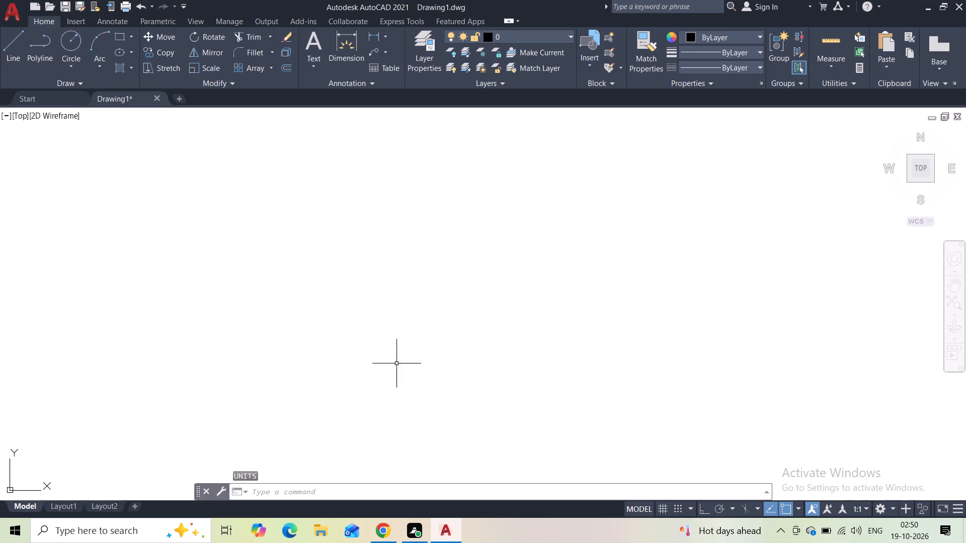
Modify the Standard dimension style so its primary unit format for linear dimensions is Architectural.
{"action": "type", "text": "di"}
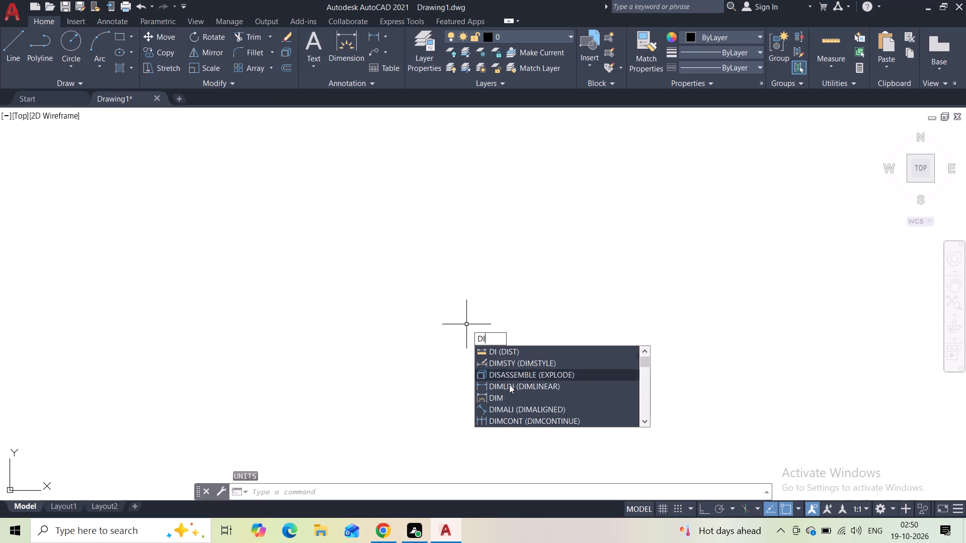
{"action": "left_click", "coordinate": [506, 366]}
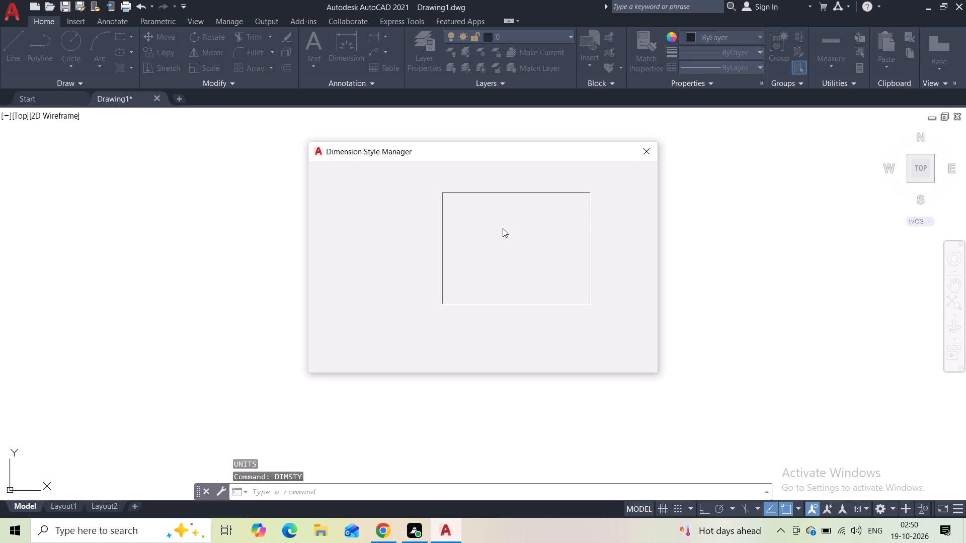
{"action": "left_click", "coordinate": [602, 219]}
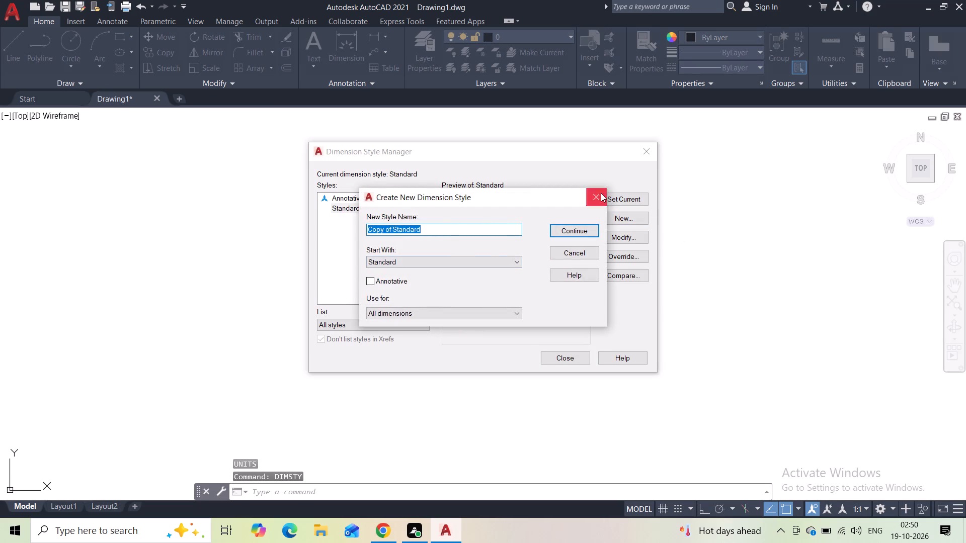
{"action": "left_click", "coordinate": [601, 193]}
{"action": "left_click", "coordinate": [634, 232]}
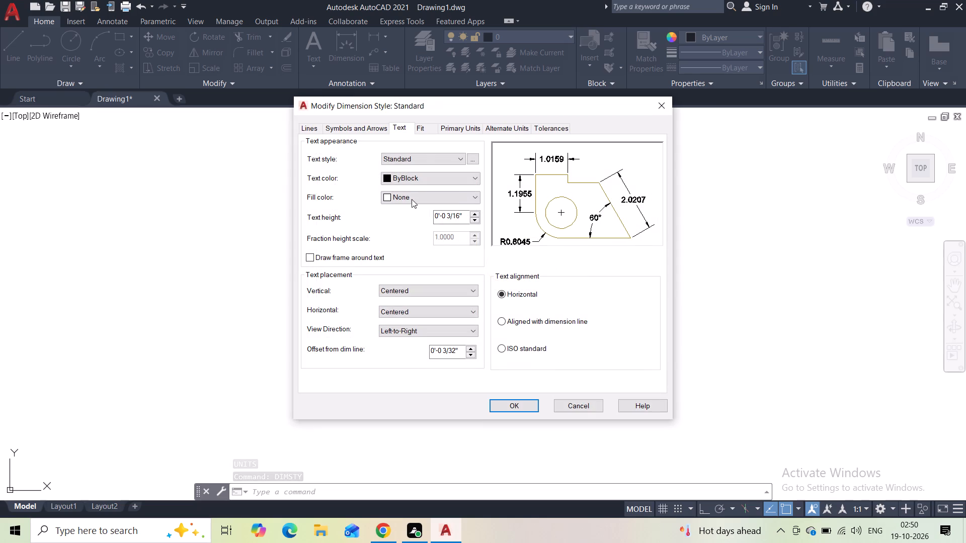
{"action": "left_click", "coordinate": [455, 129]}
{"action": "left_click", "coordinate": [438, 153]}
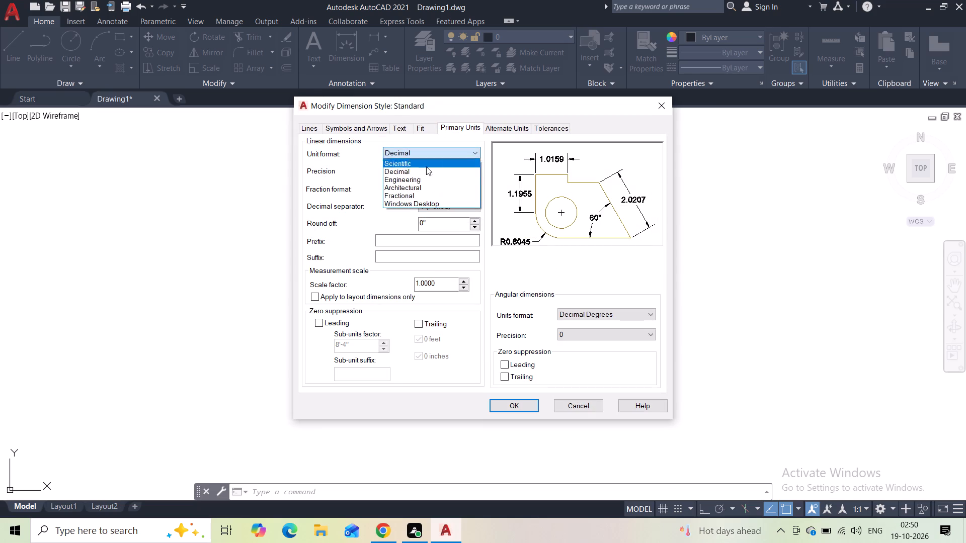
{"action": "left_click", "coordinate": [412, 188]}
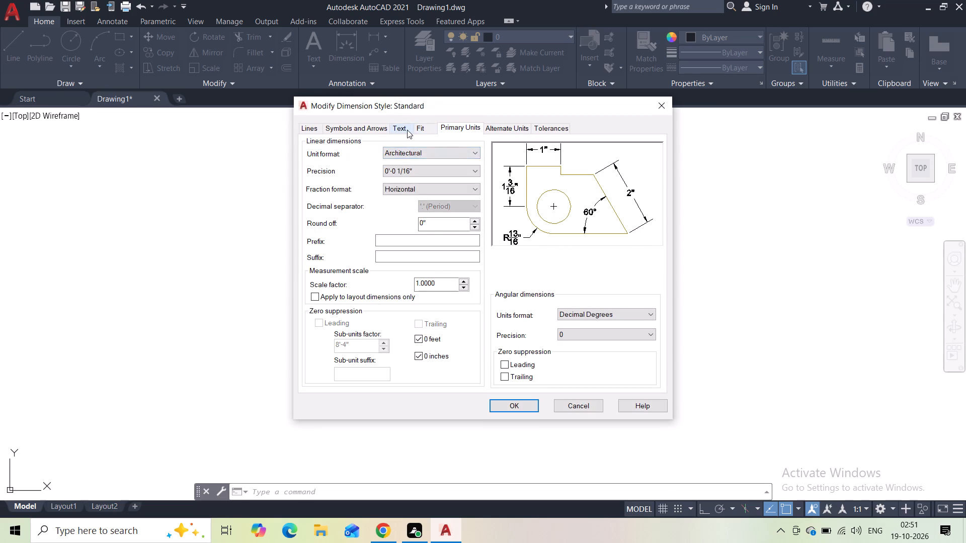
Set the Standard dimension style's text height to 2 1/16", make the style current and close the style manager.
{"action": "left_click", "coordinate": [407, 130]}
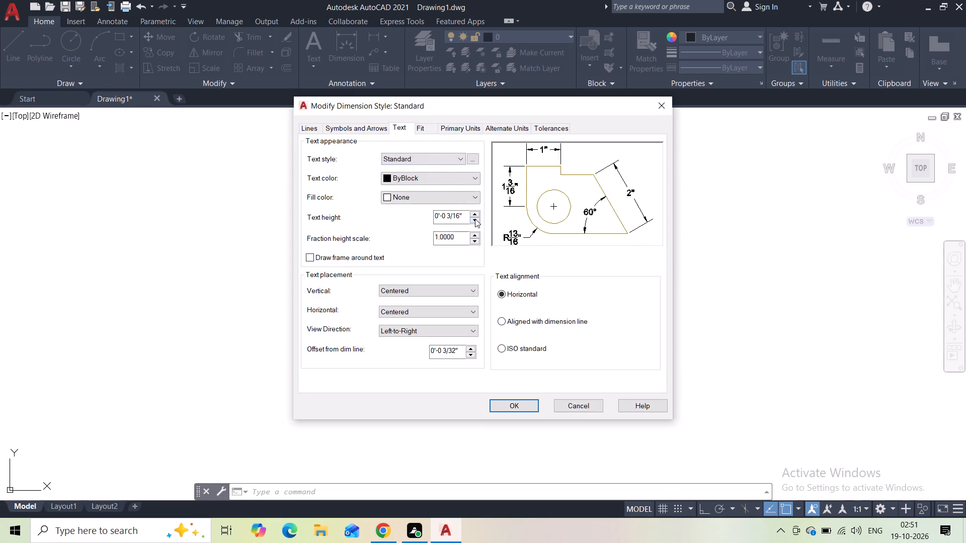
{"action": "left_click", "coordinate": [474, 214]}
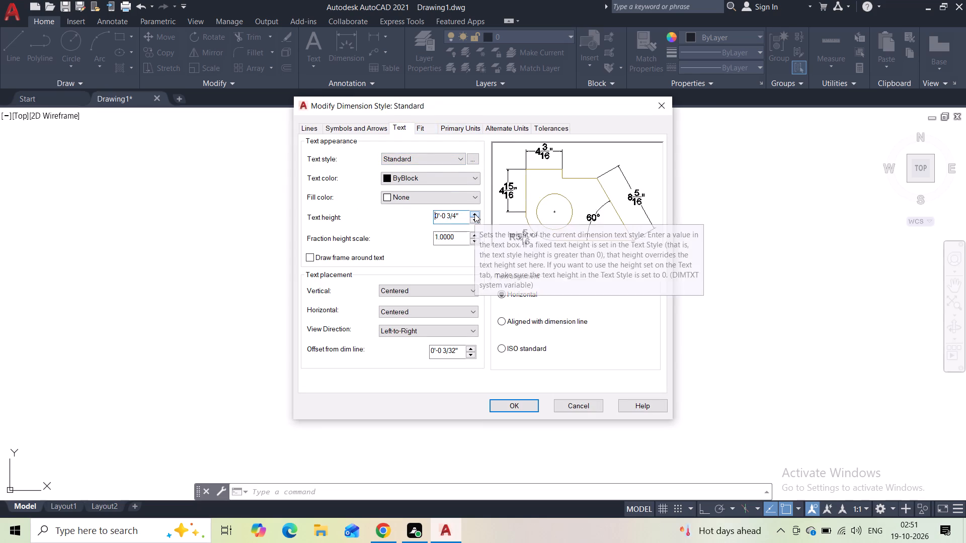
{"action": "left_click", "coordinate": [530, 411]}
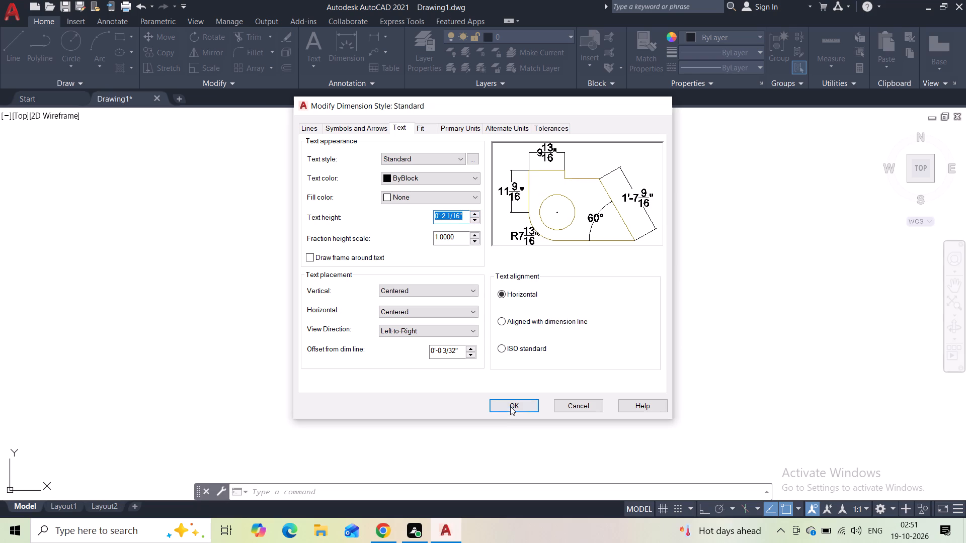
{"action": "left_click", "coordinate": [610, 202]}
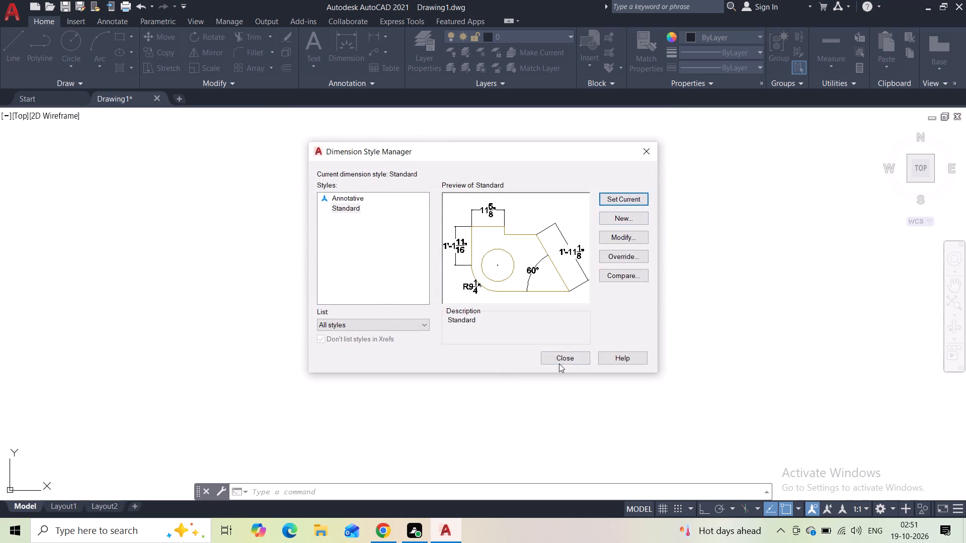
{"action": "left_click", "coordinate": [558, 364]}
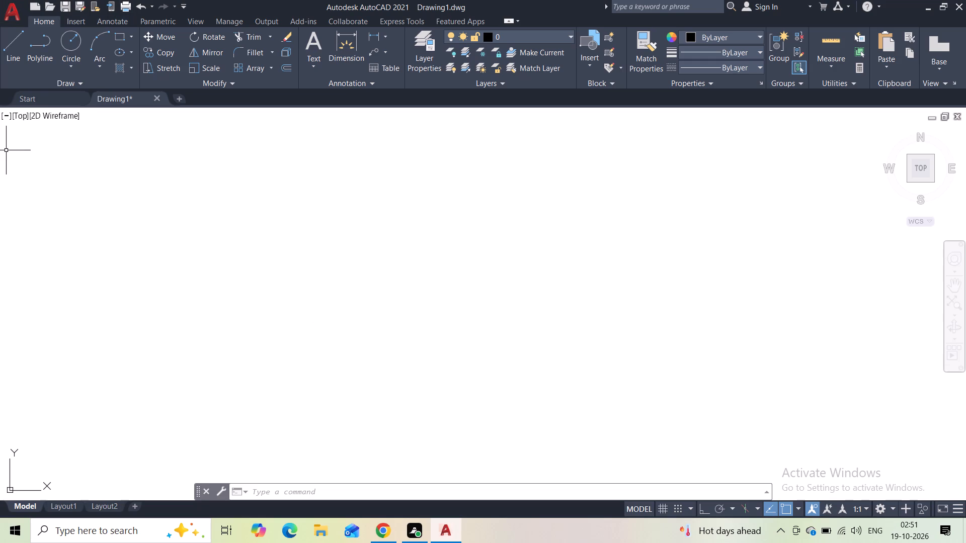
Draw a long horizontal base line with Ortho mode turned on.
{"action": "left_click", "coordinate": [19, 47]}
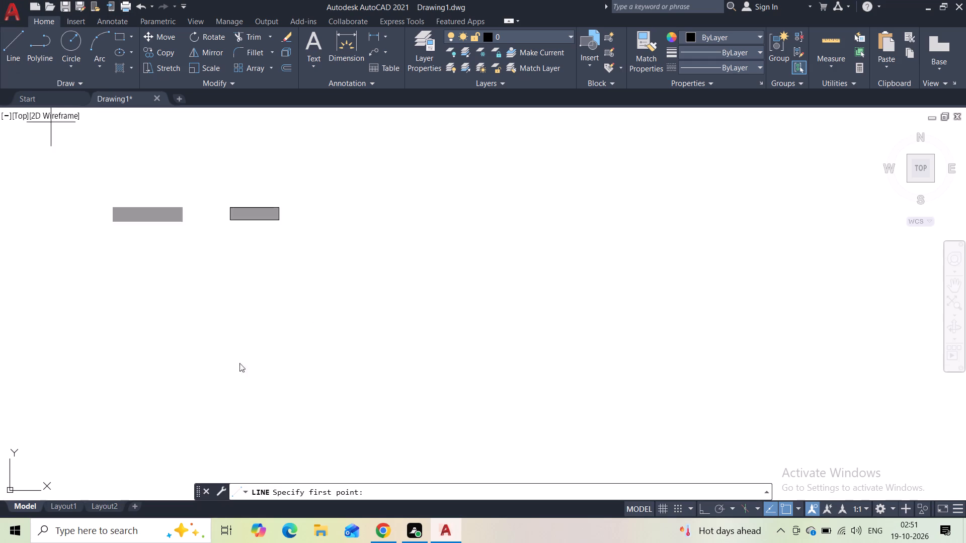
{"action": "left_click", "coordinate": [320, 321]}
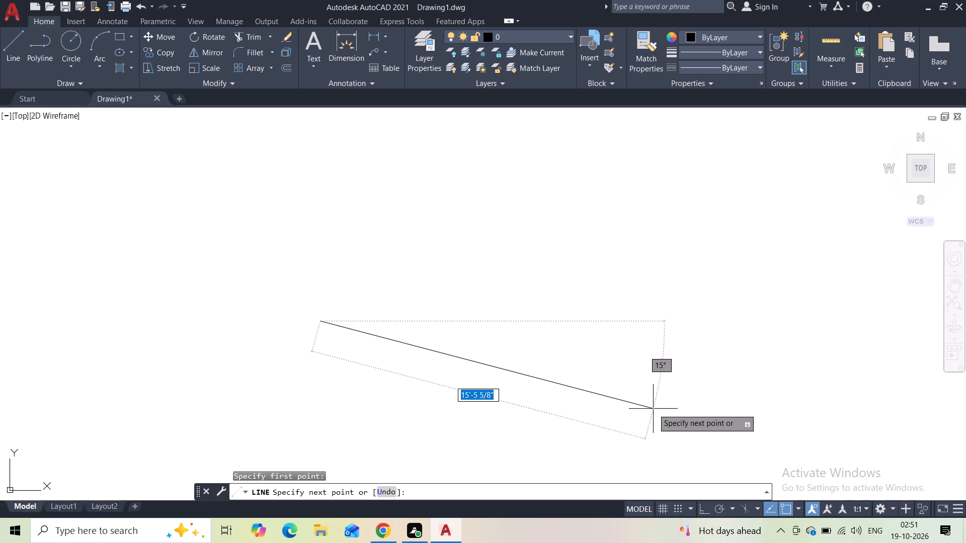
{"action": "key", "text": "F8"}
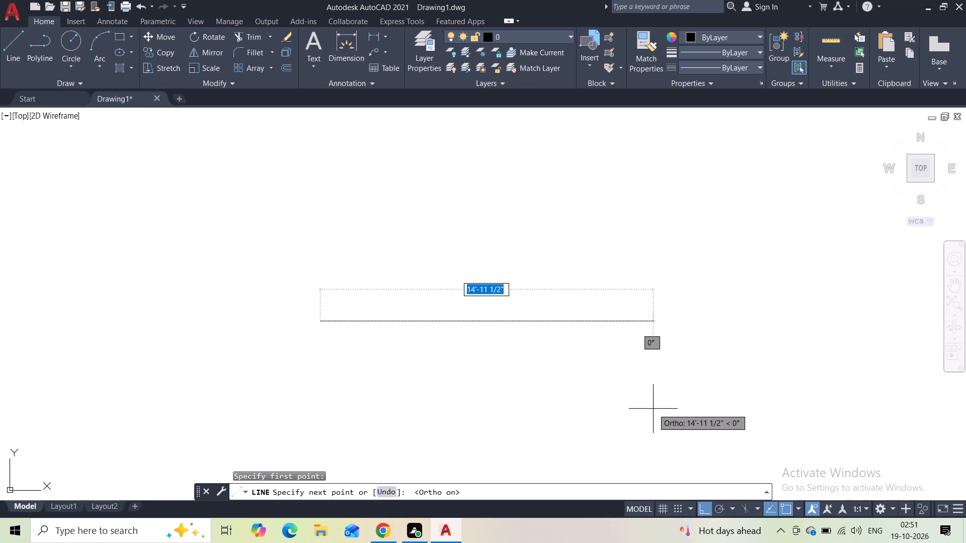
{"action": "middle_click_drag", "start_coordinate": [796, 370], "coordinate": [572, 363]}
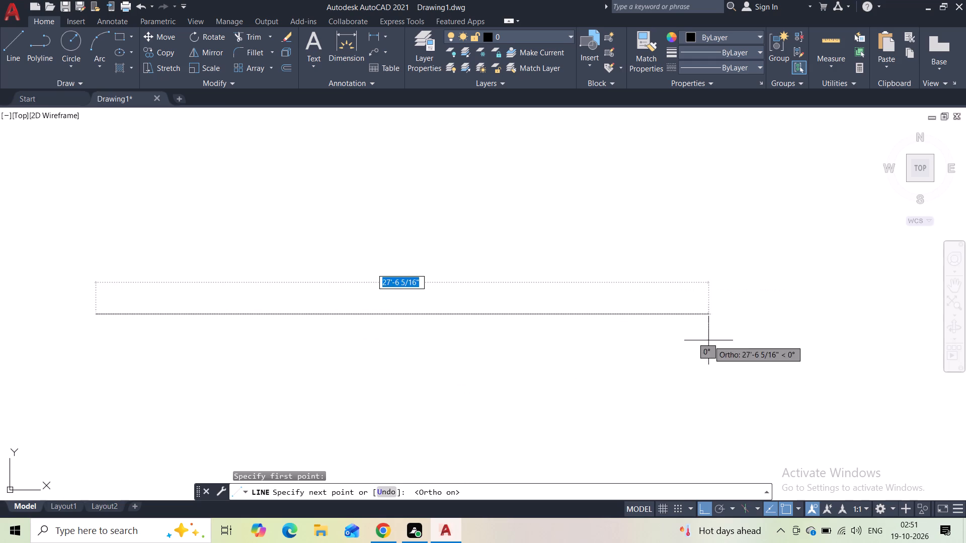
{"action": "left_click", "coordinate": [758, 335]}
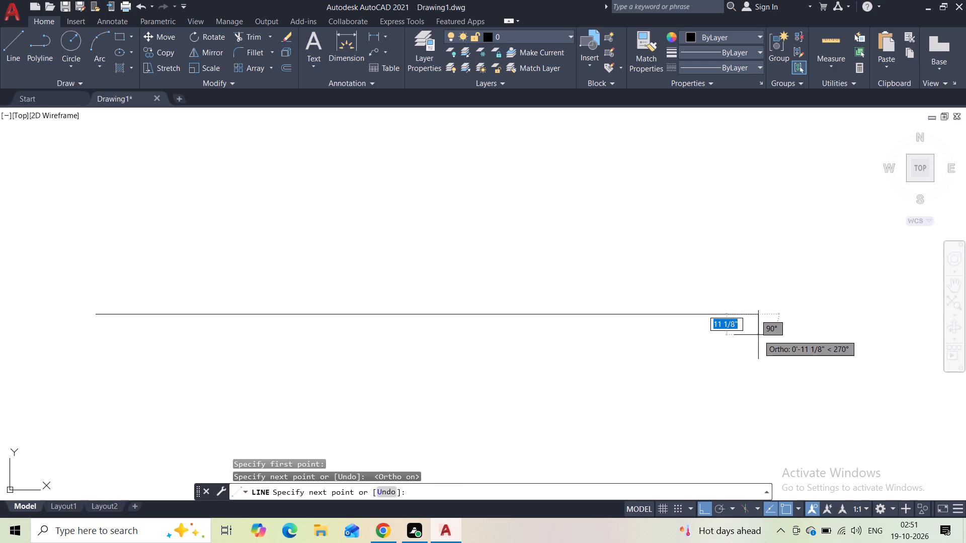
{"action": "key", "text": "Escape"}
{"action": "middle_click_drag", "start_coordinate": [384, 261], "coordinate": [422, 291]}
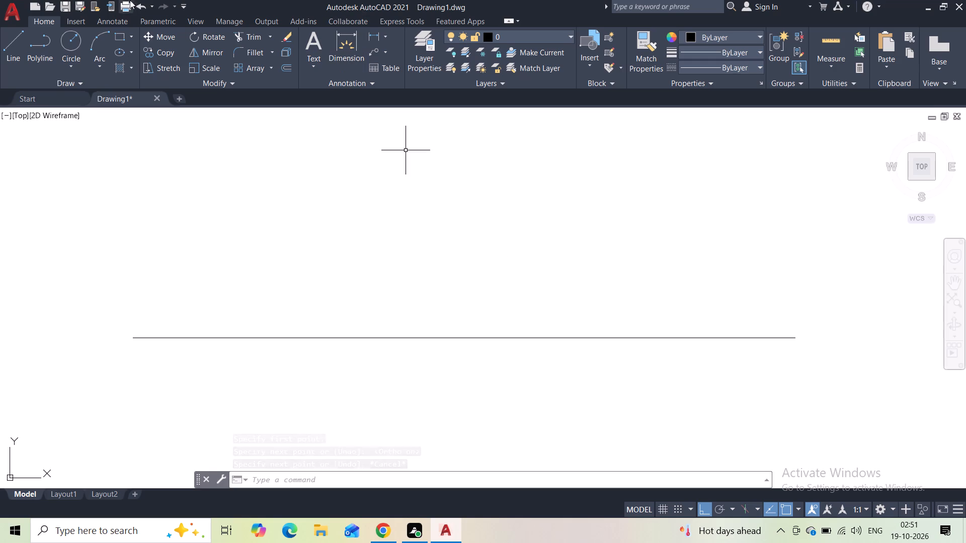
Draw a 14' vertical line up from the base line's left end, continuing into a shorter horizontal line parallel to the base.
{"action": "left_click", "coordinate": [23, 49]}
{"action": "middle_click_drag", "start_coordinate": [188, 234], "coordinate": [191, 289]}
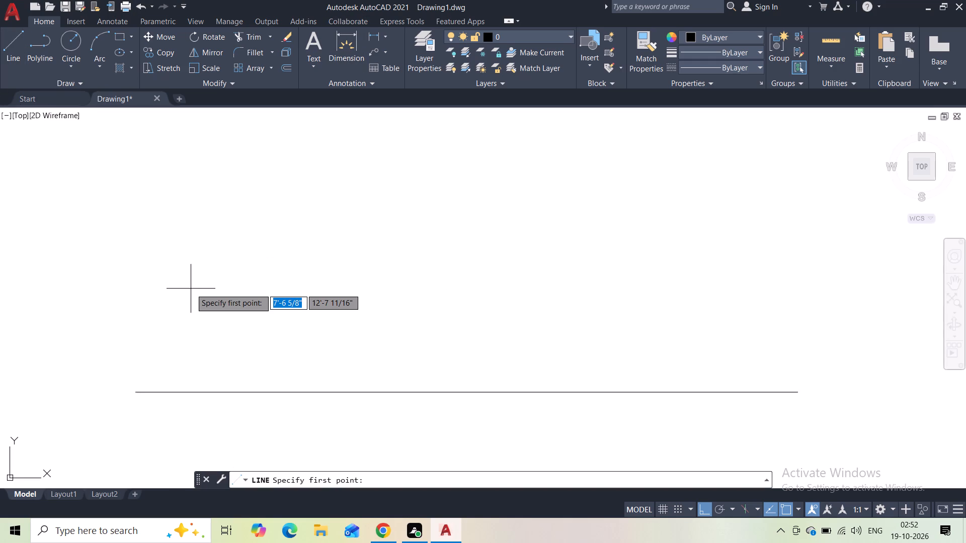
{"action": "left_click", "coordinate": [130, 391]}
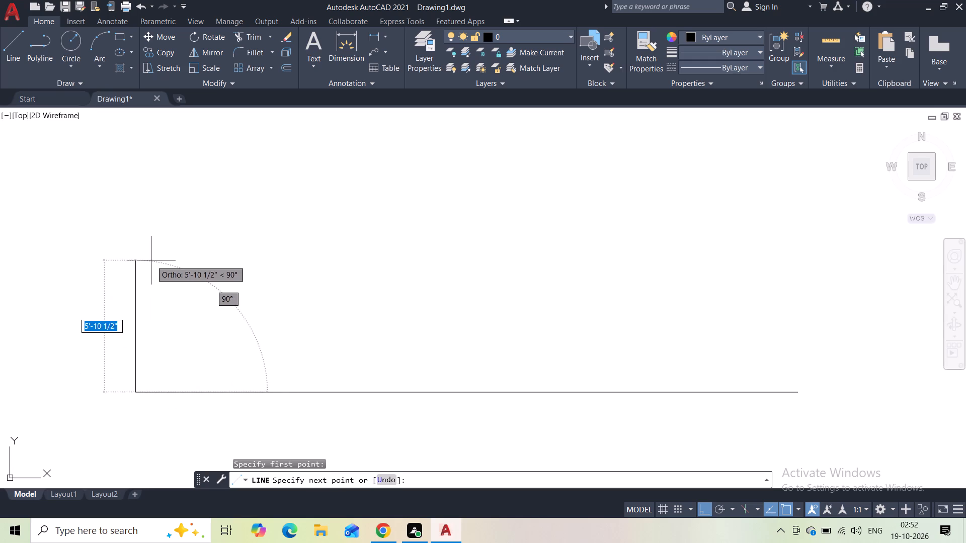
{"action": "type", "text": "14'"}
{"action": "key", "text": "Return"}
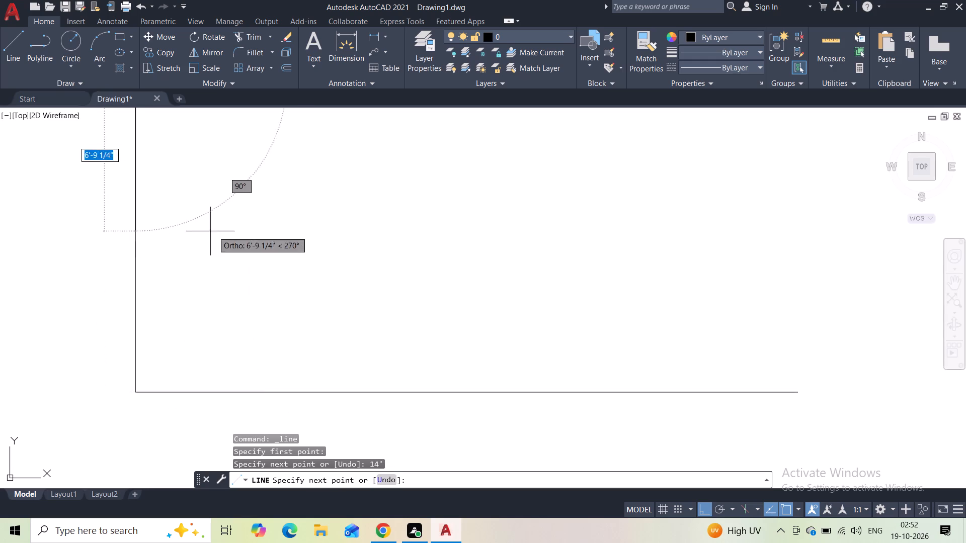
{"action": "scroll", "coordinate": [232, 227], "scroll_direction": "down", "scroll_amount": 2}
{"action": "middle_click_drag", "start_coordinate": [233, 223], "coordinate": [219, 275]}
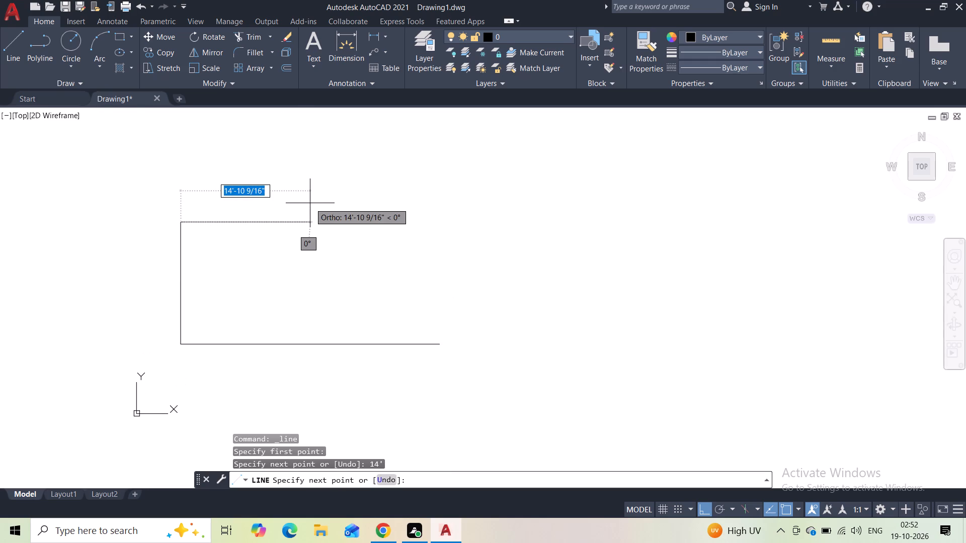
{"action": "left_click", "coordinate": [337, 205]}
{"action": "key", "text": "Escape"}
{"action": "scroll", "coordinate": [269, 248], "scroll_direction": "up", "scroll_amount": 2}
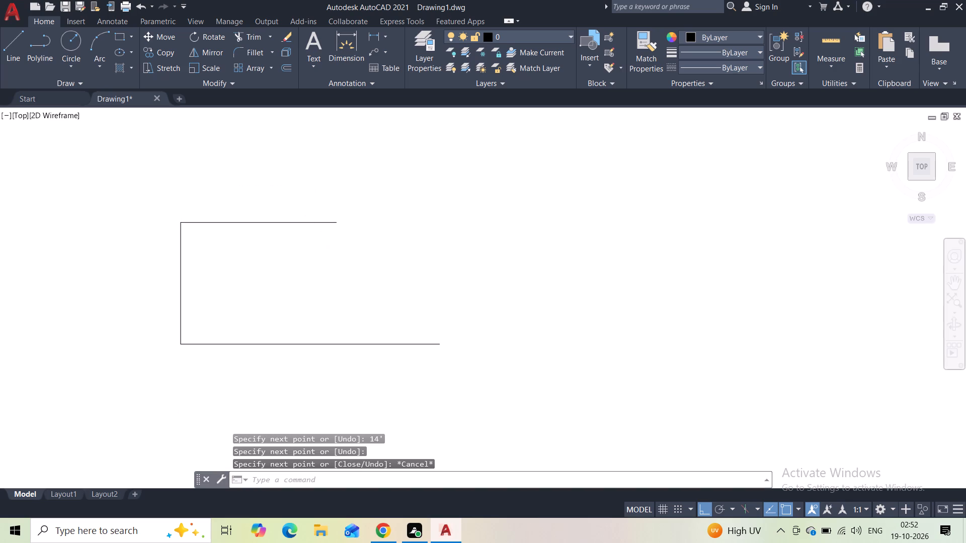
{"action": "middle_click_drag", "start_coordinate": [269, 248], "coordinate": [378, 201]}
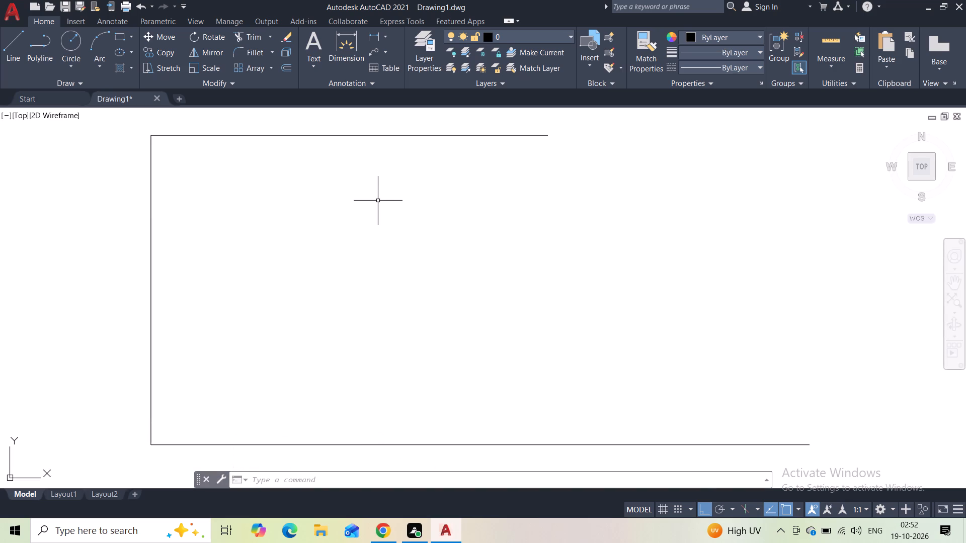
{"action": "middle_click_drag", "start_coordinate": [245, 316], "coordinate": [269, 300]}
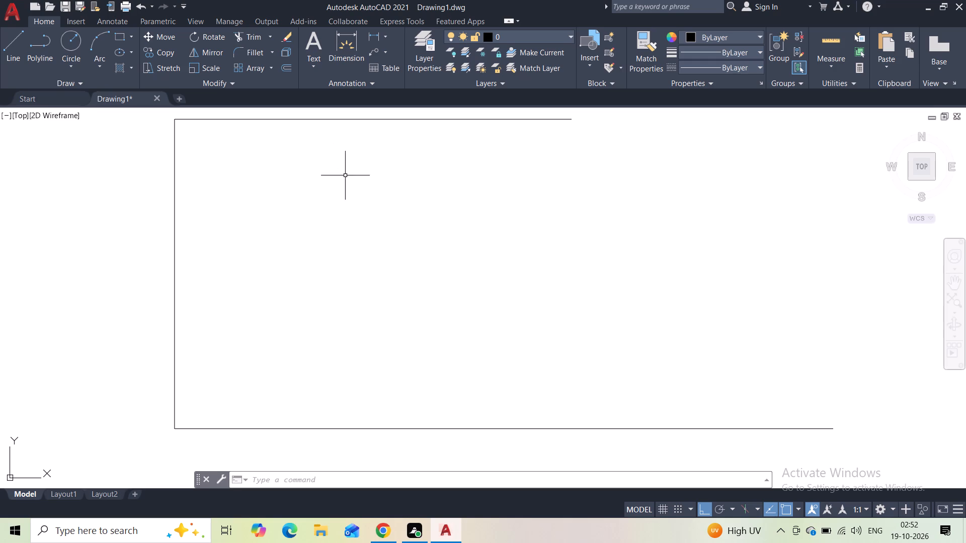
Draw a 10' vertical line just inside the outline's left side, starting slightly above the base line.
{"action": "left_click", "coordinate": [10, 55]}
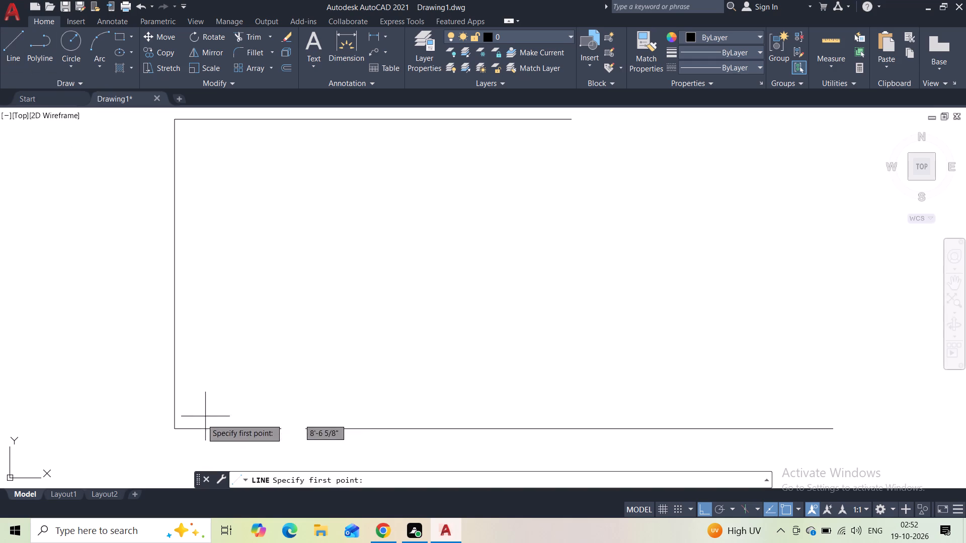
{"action": "left_click", "coordinate": [196, 426]}
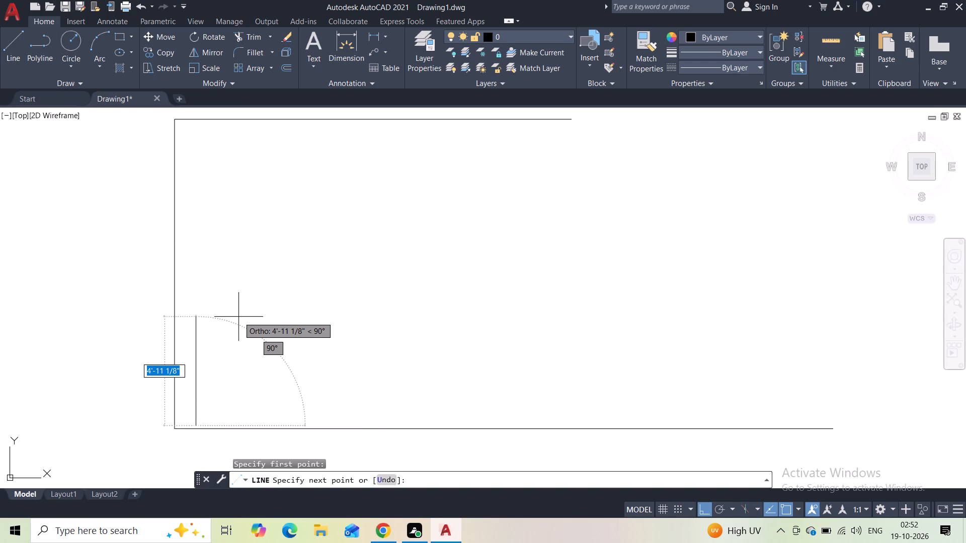
{"action": "key", "text": "1"}
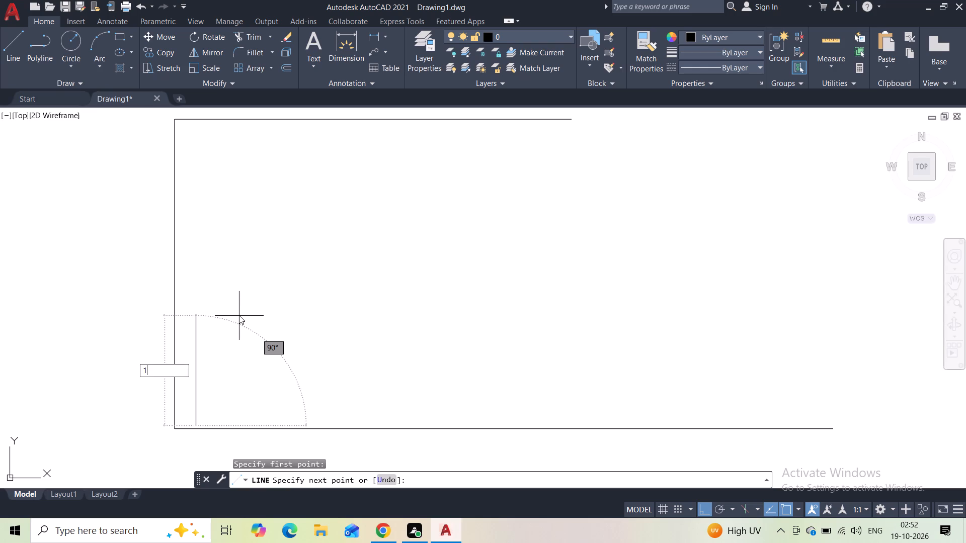
{"action": "type", "text": "0'"}
{"action": "key", "text": "Return"}
{"action": "key", "text": "Escape"}
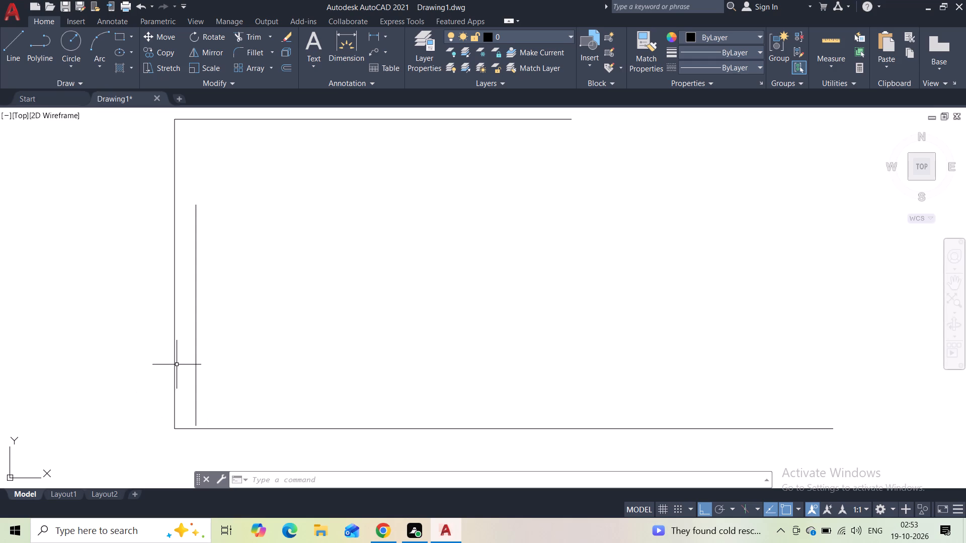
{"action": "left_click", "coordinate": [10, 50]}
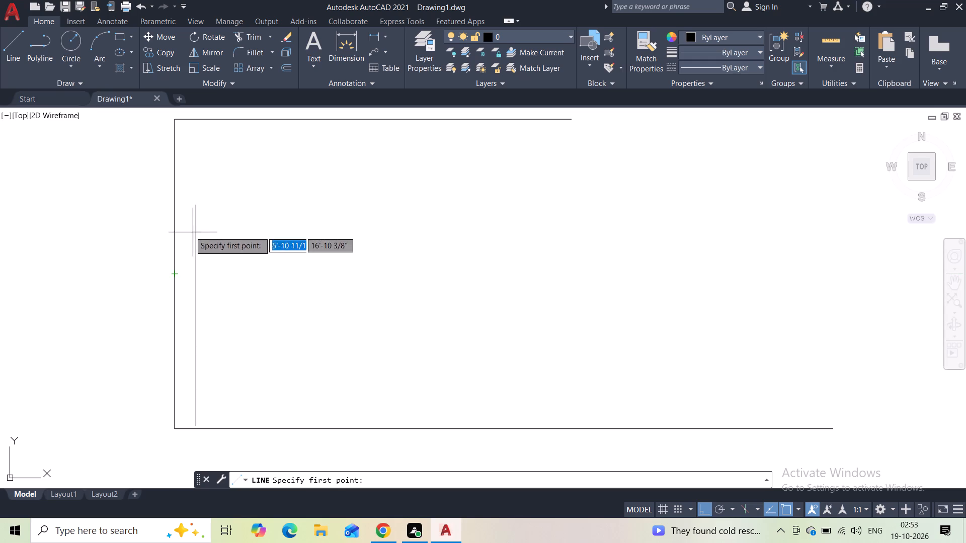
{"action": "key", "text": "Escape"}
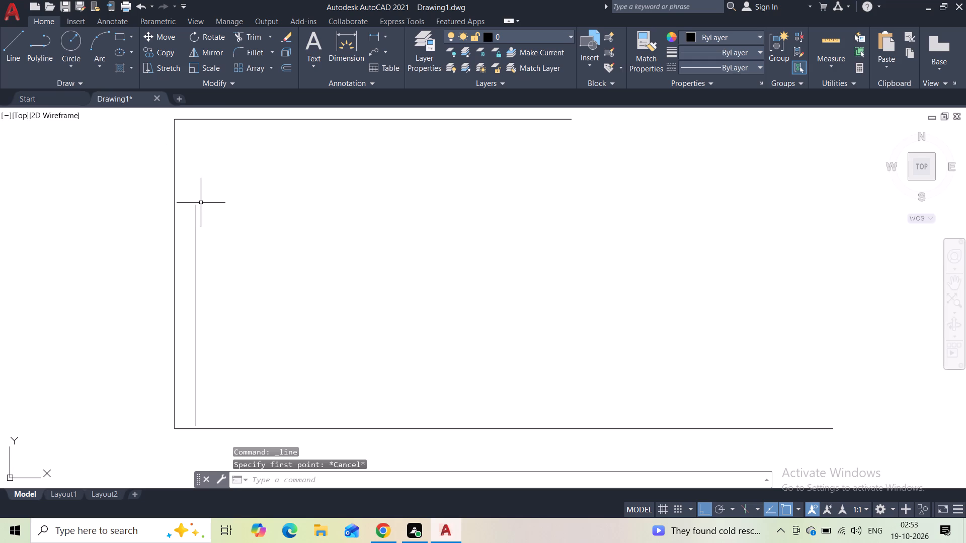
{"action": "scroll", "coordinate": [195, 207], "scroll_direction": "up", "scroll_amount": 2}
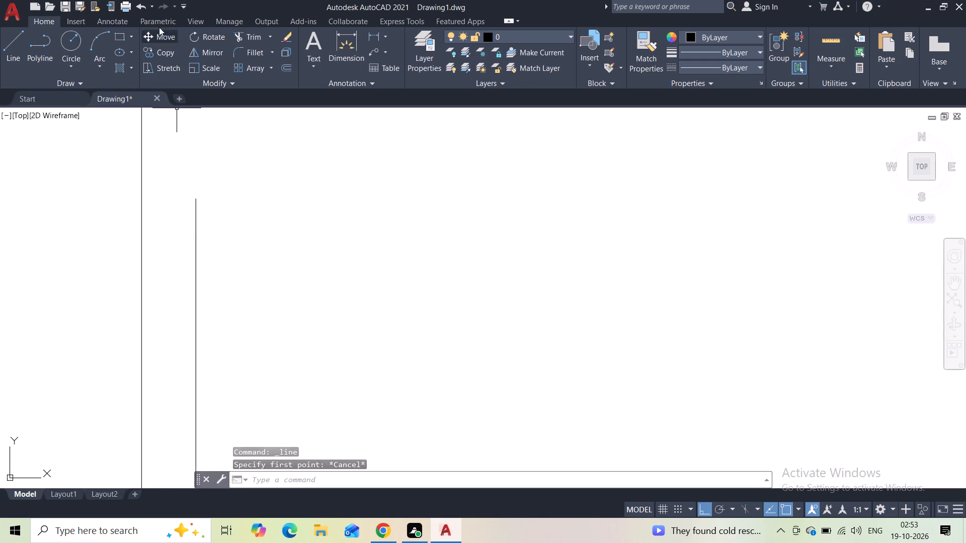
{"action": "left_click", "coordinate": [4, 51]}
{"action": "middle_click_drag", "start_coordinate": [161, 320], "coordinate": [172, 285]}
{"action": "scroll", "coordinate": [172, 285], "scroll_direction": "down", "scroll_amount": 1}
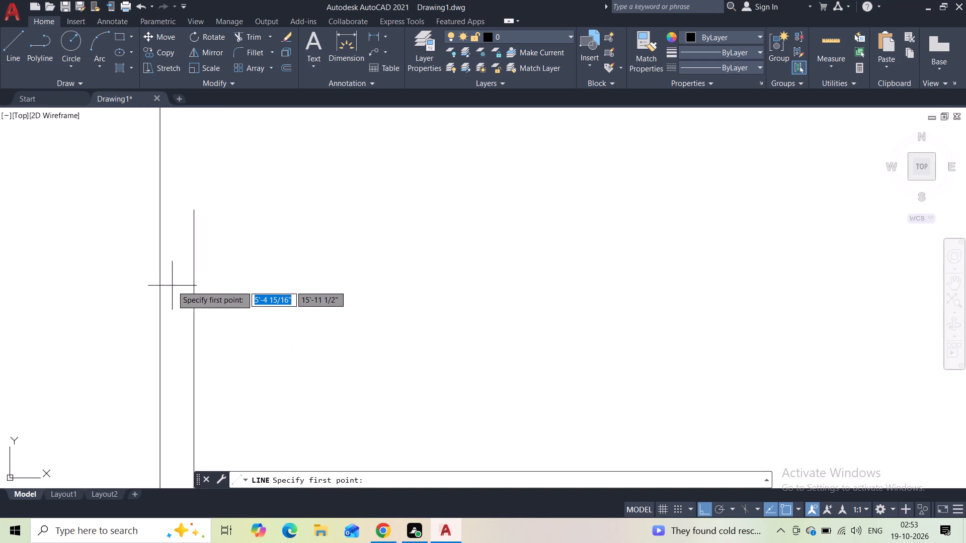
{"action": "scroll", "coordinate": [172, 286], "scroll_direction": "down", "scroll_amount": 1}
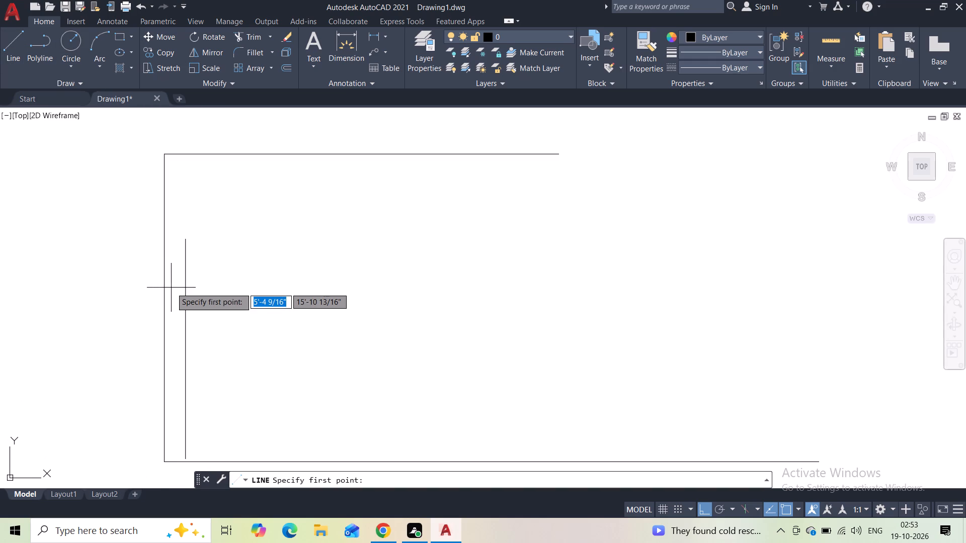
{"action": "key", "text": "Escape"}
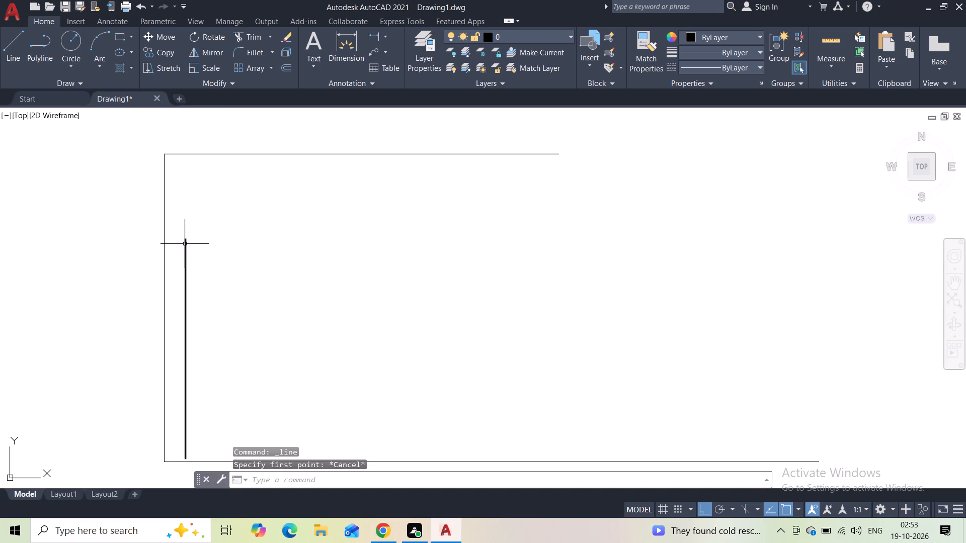
Shorten the inner vertical line by stretching its top end downward in two stages.
{"action": "left_click", "coordinate": [185, 244]}
{"action": "left_click", "coordinate": [184, 241]}
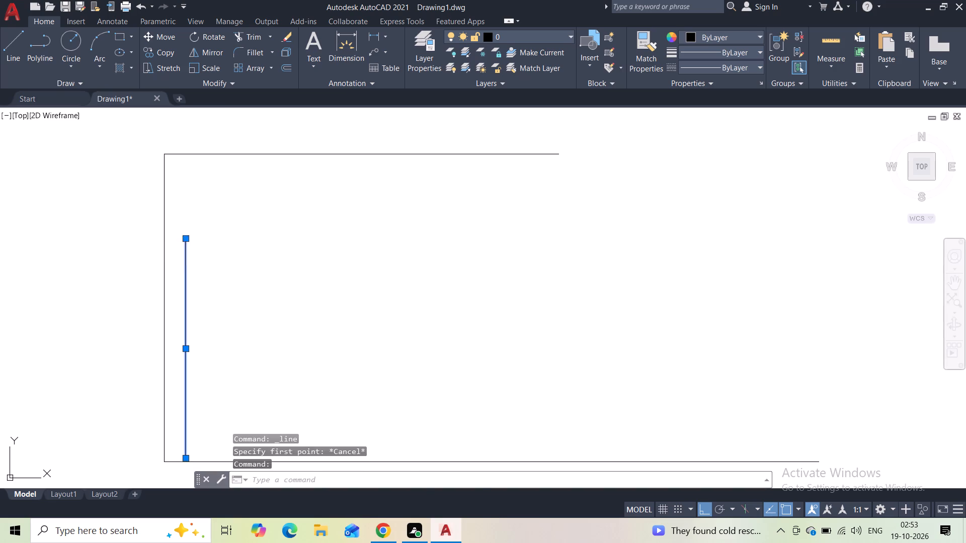
{"action": "left_click", "coordinate": [185, 271]}
{"action": "key", "text": "Escape"}
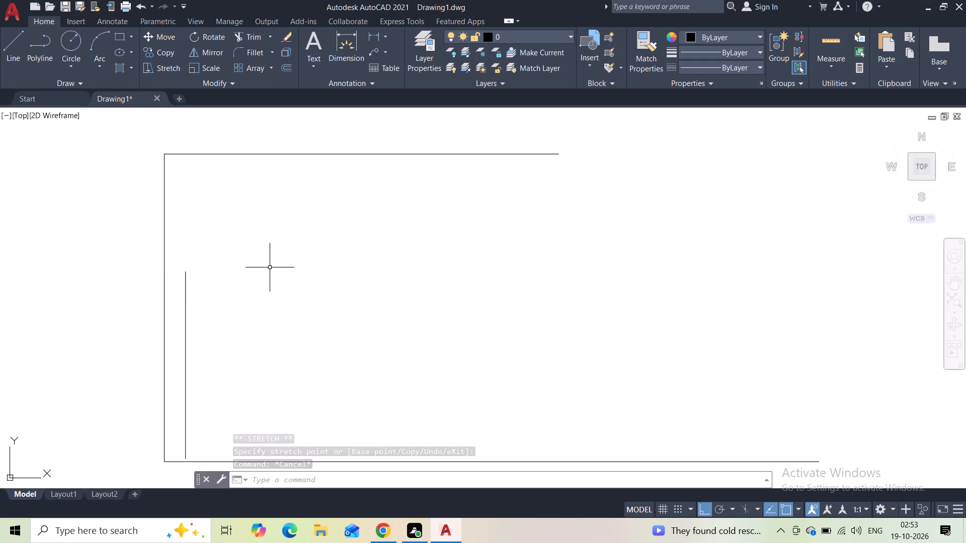
{"action": "left_click", "coordinate": [186, 278]}
{"action": "left_click", "coordinate": [185, 273]}
{"action": "left_click", "coordinate": [183, 295]}
{"action": "key", "text": "Escape"}
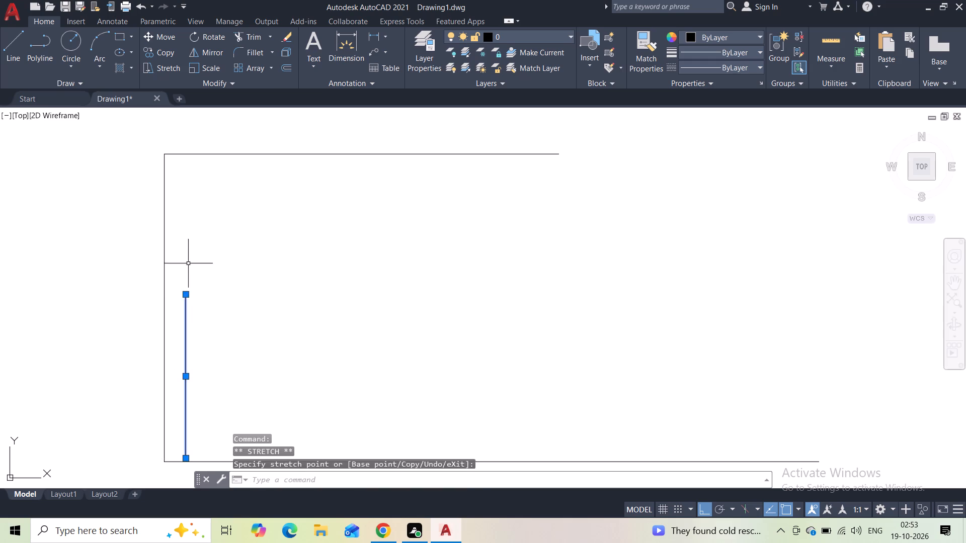
Stretch the bottom end of the inner vertical line down to meet the horizontal base line.
{"action": "middle_click", "coordinate": [202, 276]}
{"action": "scroll", "coordinate": [200, 273], "scroll_direction": "down", "scroll_amount": 2}
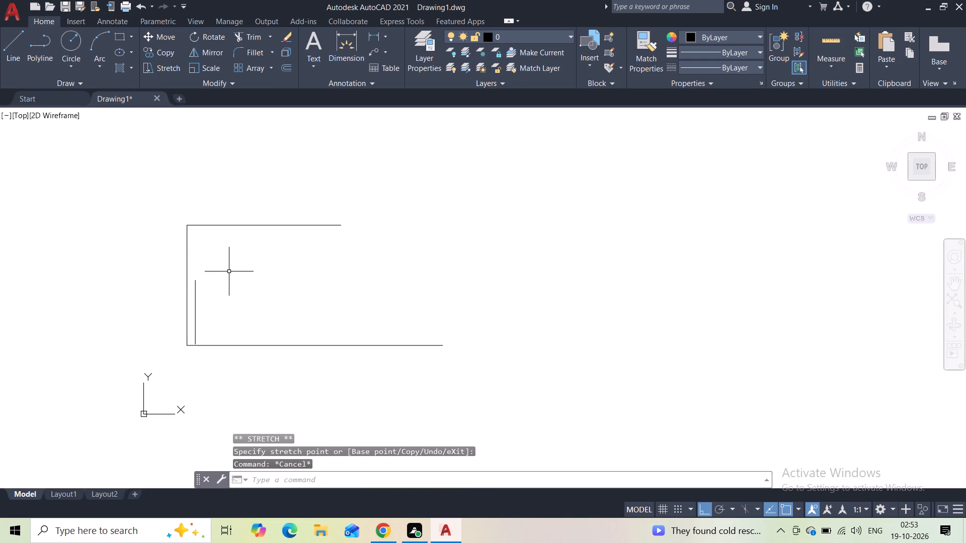
{"action": "scroll", "coordinate": [197, 288], "scroll_direction": "up", "scroll_amount": 2}
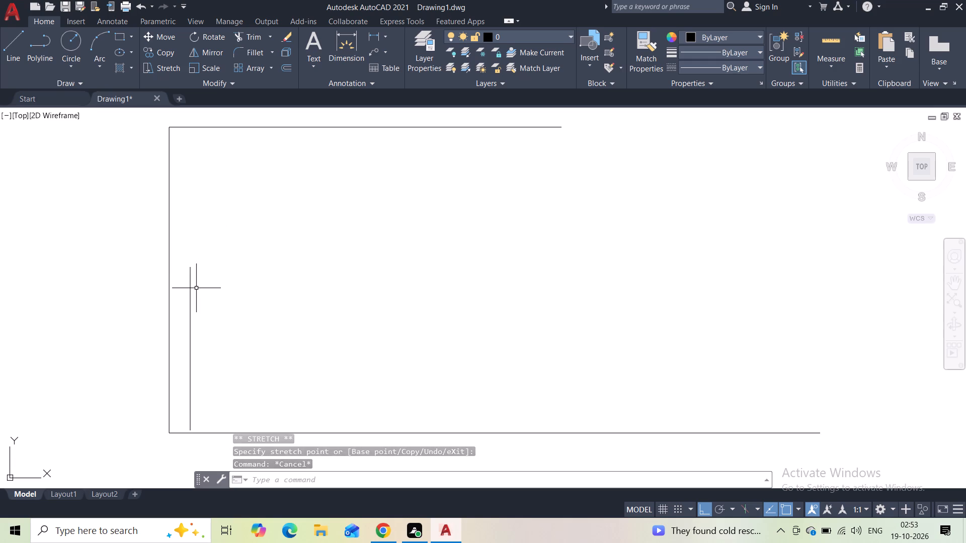
{"action": "middle_click_drag", "start_coordinate": [190, 343], "coordinate": [216, 308]}
{"action": "scroll", "coordinate": [214, 373], "scroll_direction": "up", "scroll_amount": 3}
{"action": "middle_click_drag", "start_coordinate": [234, 419], "coordinate": [230, 317]}
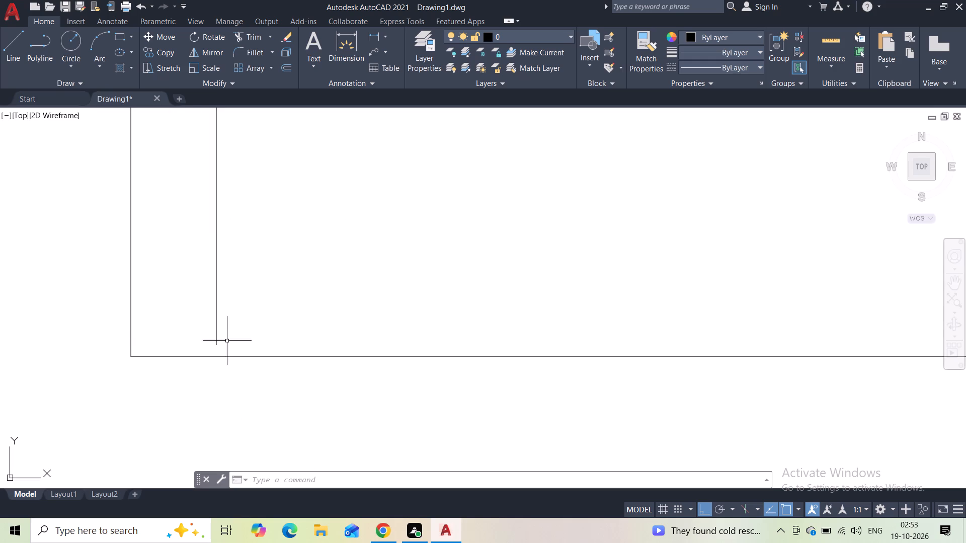
{"action": "left_click", "coordinate": [216, 341]}
{"action": "left_click", "coordinate": [218, 349]}
{"action": "key", "text": "Escape"}
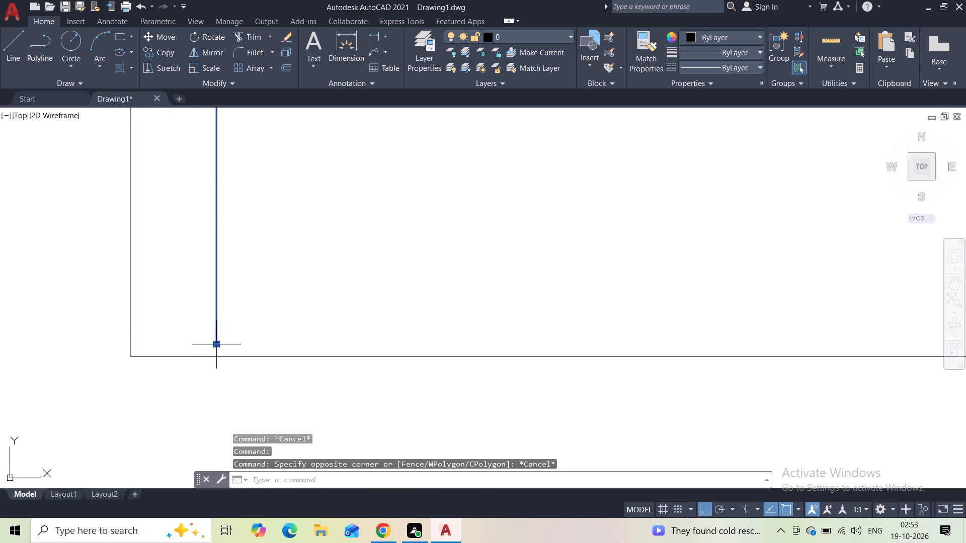
{"action": "left_click", "coordinate": [218, 346]}
{"action": "left_click", "coordinate": [217, 359]}
{"action": "key", "text": "Escape"}
With Ortho off, draw a slanted line about 2 1/2" long at about 68° from the inner vertical line's top end.
{"action": "scroll", "coordinate": [227, 320], "scroll_direction": "down", "scroll_amount": 2}
{"action": "middle_click_drag", "start_coordinate": [232, 279], "coordinate": [255, 394]}
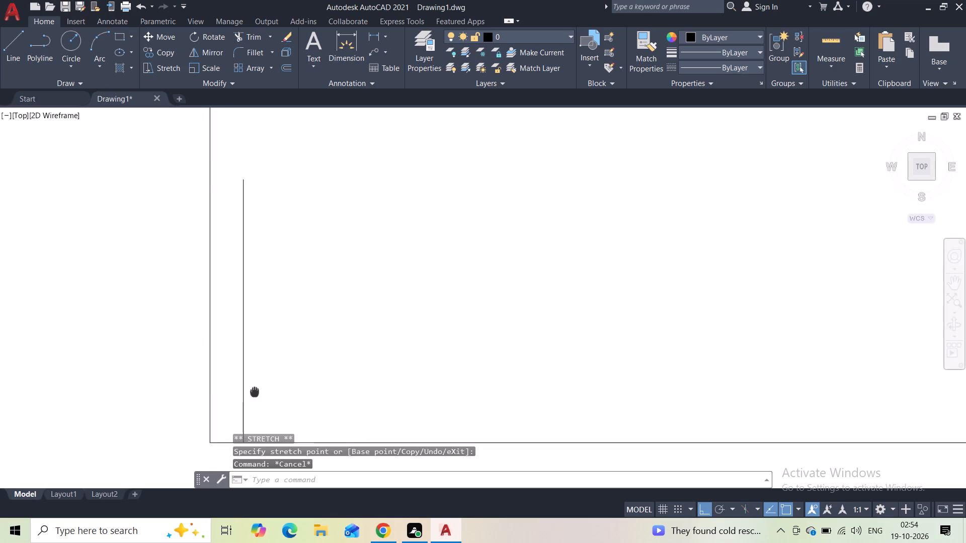
{"action": "scroll", "coordinate": [243, 346], "scroll_direction": "down", "scroll_amount": 1}
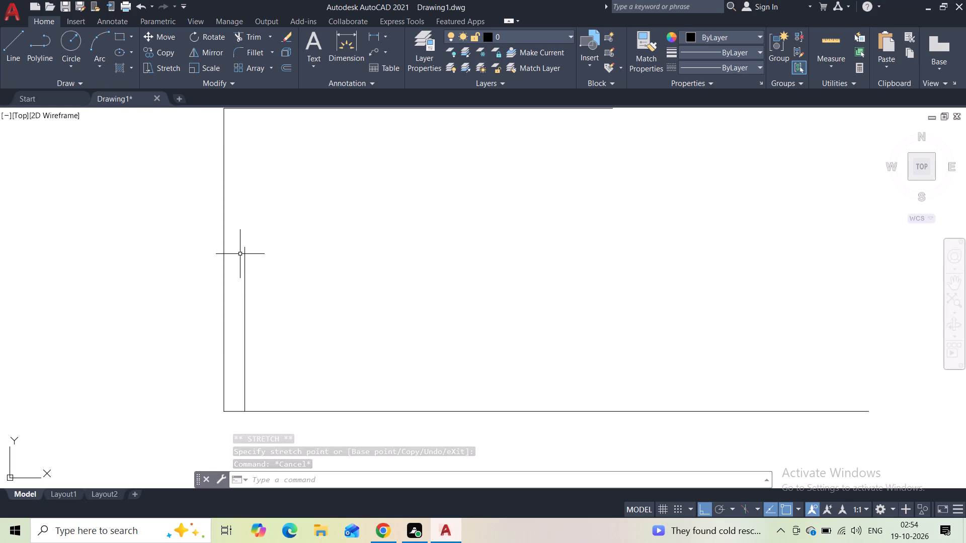
{"action": "scroll", "coordinate": [239, 254], "scroll_direction": "up", "scroll_amount": 3}
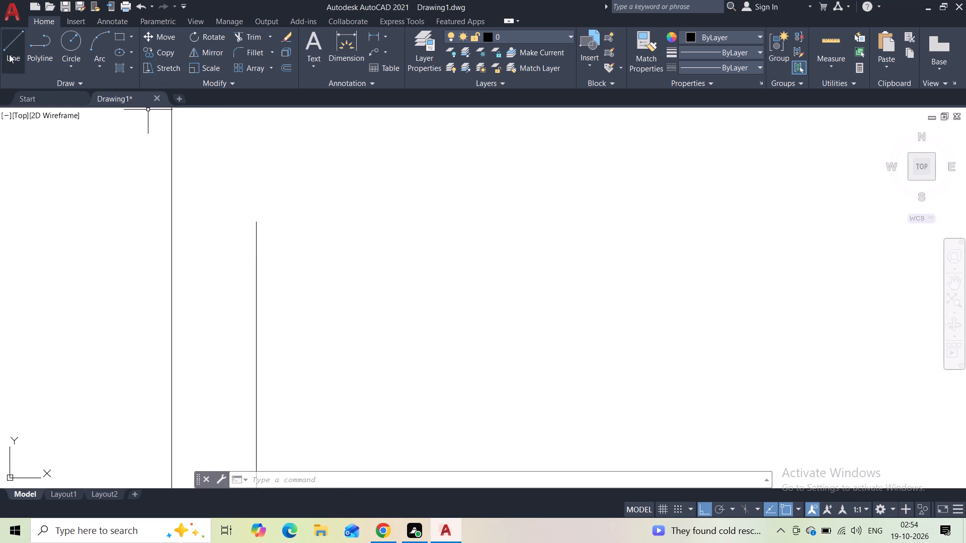
{"action": "left_click", "coordinate": [9, 56]}
{"action": "key", "text": "F8"}
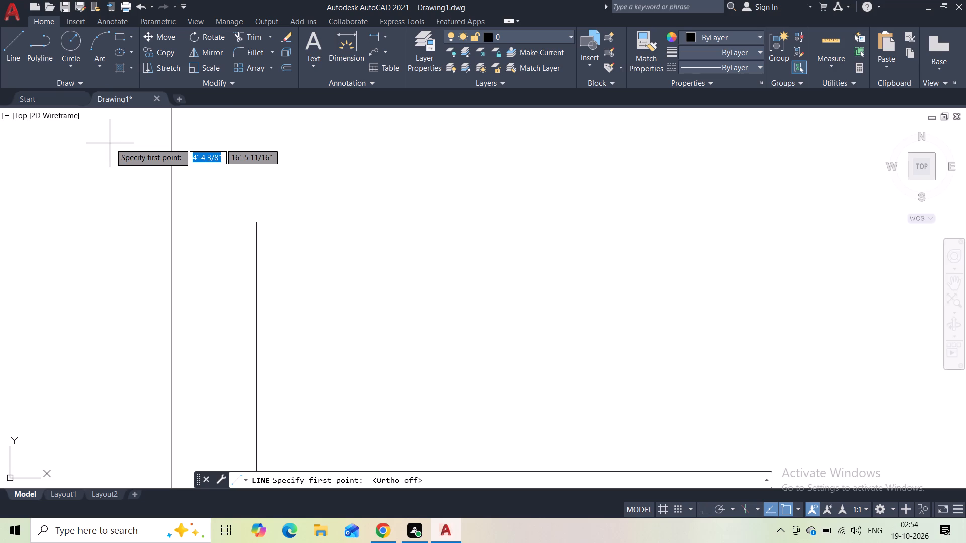
{"action": "left_click", "coordinate": [257, 225]}
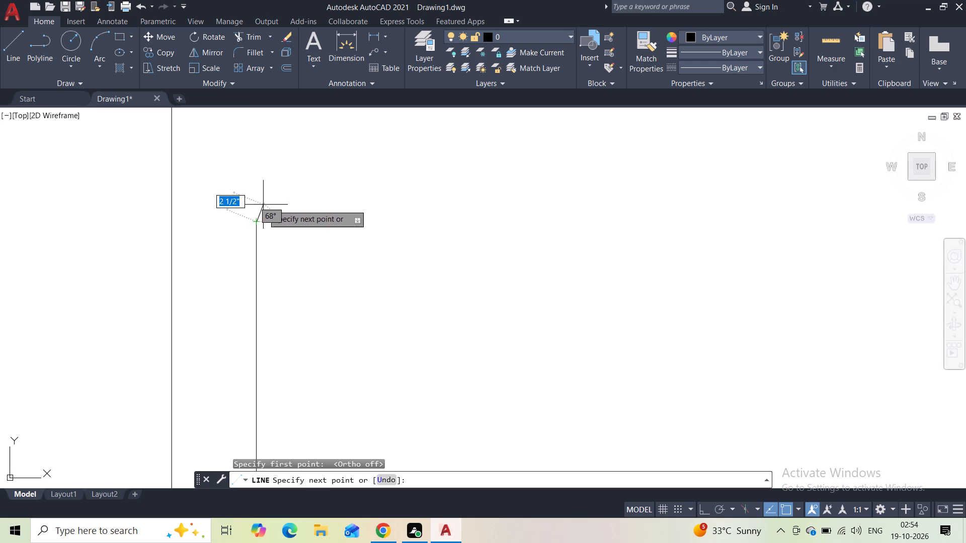
{"action": "left_click", "coordinate": [263, 205]}
{"action": "key", "text": "Escape"}
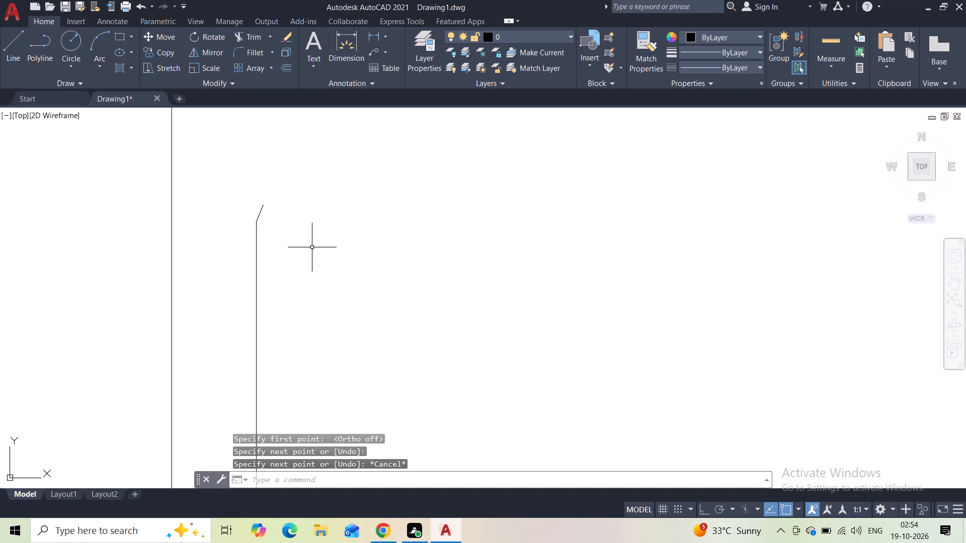
Draw a horizontal line from the inner vertical's top end to the outer left line, continuing into a short segment slanting up and outward.
{"action": "left_click", "coordinate": [16, 48]}
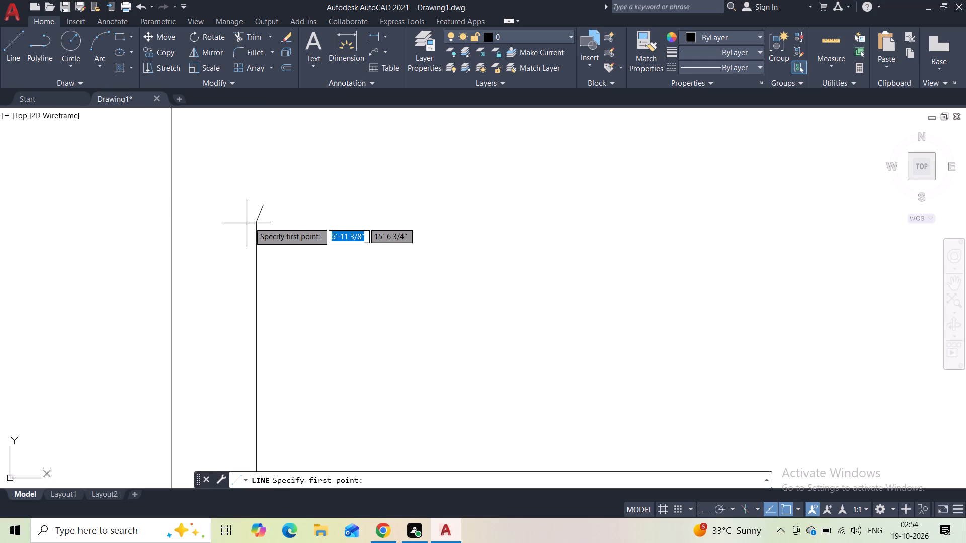
{"action": "left_click", "coordinate": [254, 220]}
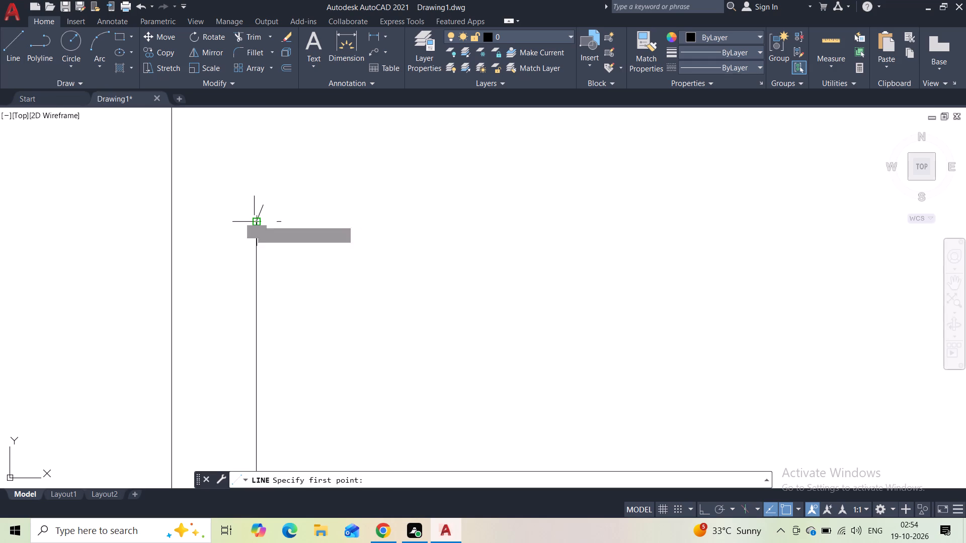
{"action": "left_click", "coordinate": [176, 221]}
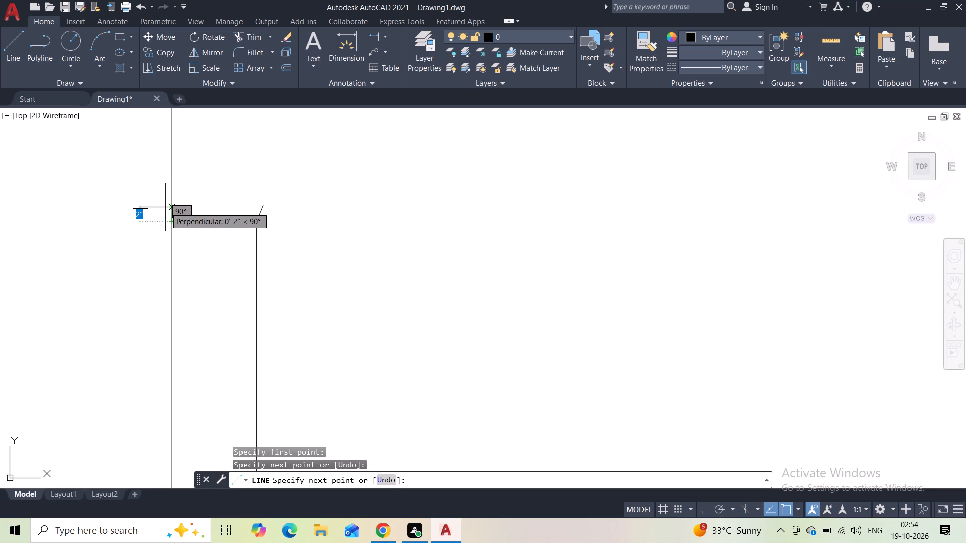
{"action": "left_click", "coordinate": [165, 207]}
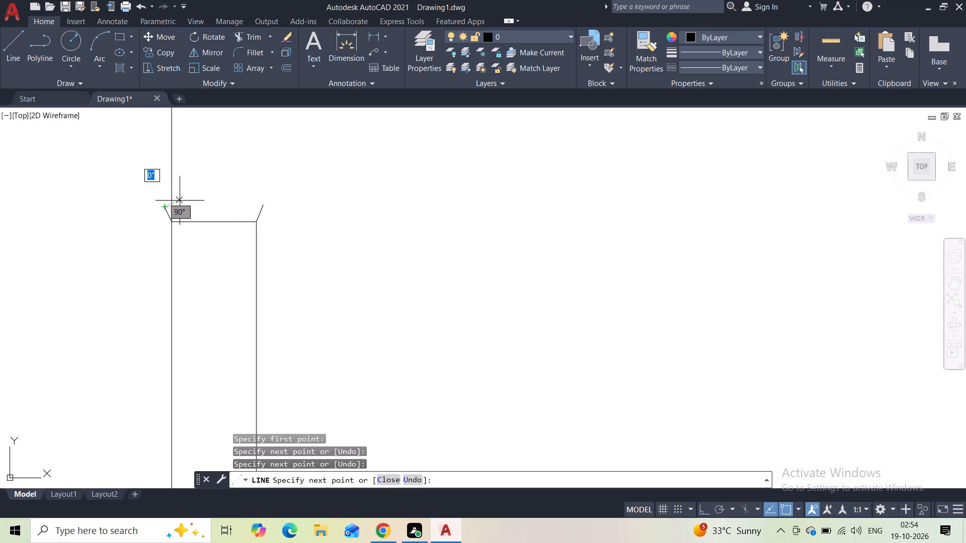
{"action": "key", "text": "Escape"}
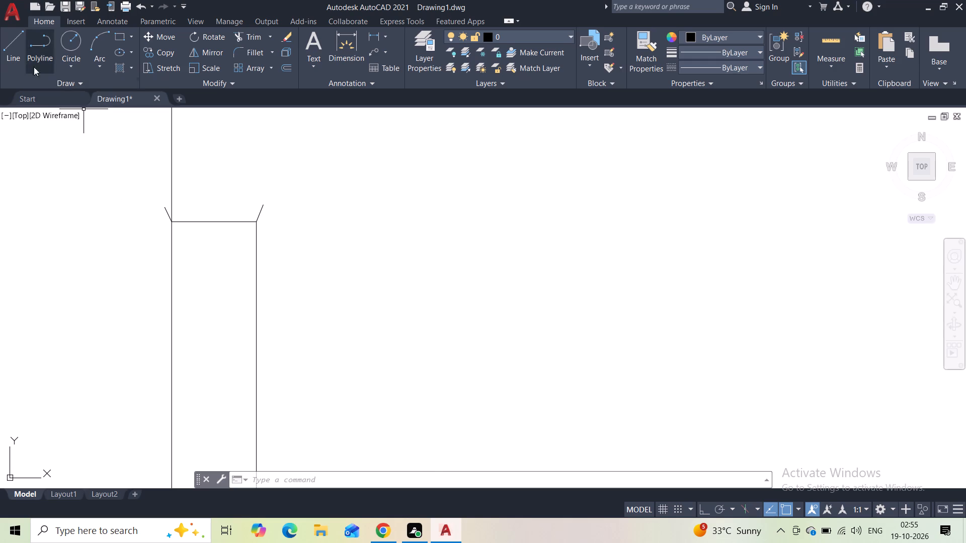
With Ortho on, draw a horizontal line about 1'-6 1/4" long just above the two short slanted lines.
{"action": "left_click", "coordinate": [18, 51]}
{"action": "left_click", "coordinate": [282, 202]}
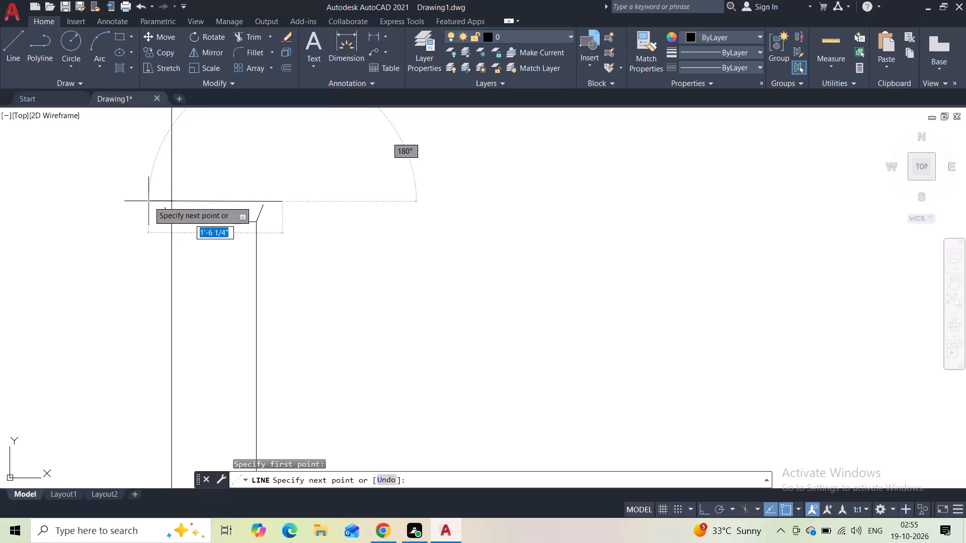
{"action": "key", "text": "F8"}
{"action": "left_click", "coordinate": [148, 200]}
{"action": "key", "text": "Escape"}
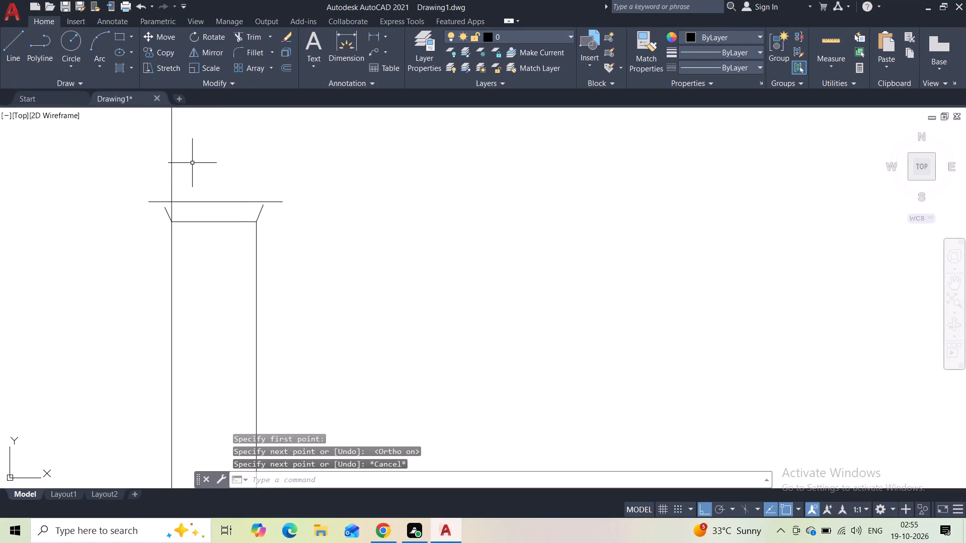
Turn Ortho off and extend both short slanted lines up to the horizontal line above them.
{"action": "key", "text": "F8"}
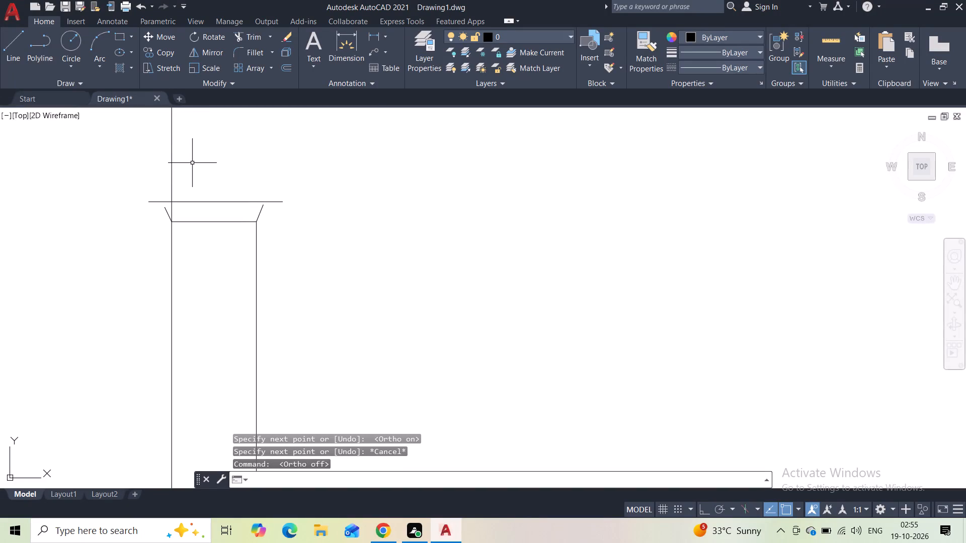
{"action": "scroll", "coordinate": [220, 190], "scroll_direction": "up", "scroll_amount": 2}
{"action": "key", "text": "w"}
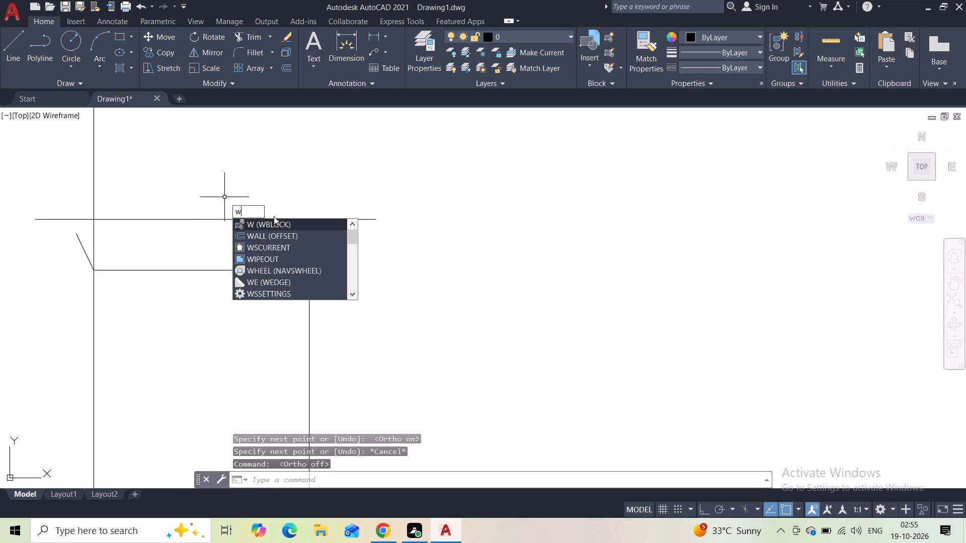
{"action": "key", "text": "Escape"}
{"action": "key", "text": "e"}
{"action": "key", "text": "x"}
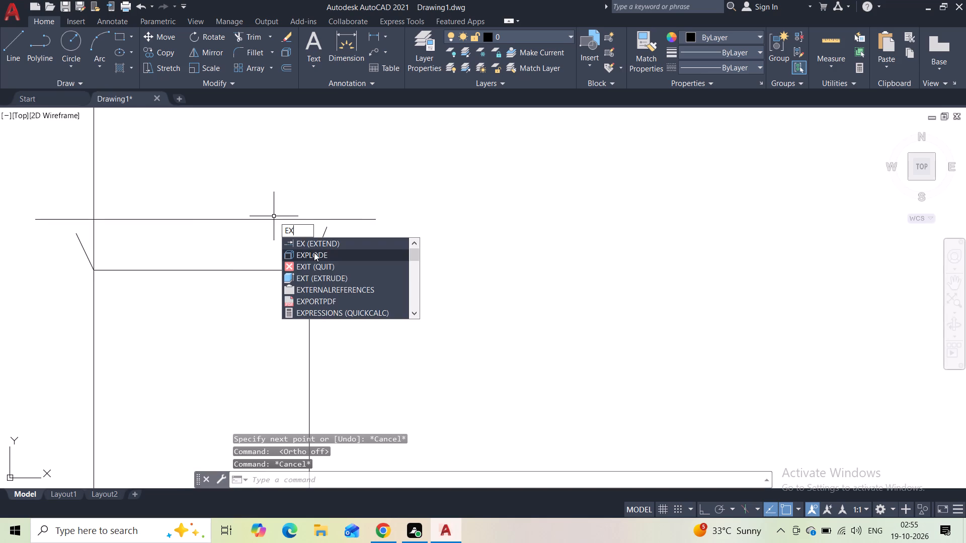
{"action": "left_click", "coordinate": [317, 247]}
{"action": "left_click", "coordinate": [318, 245]}
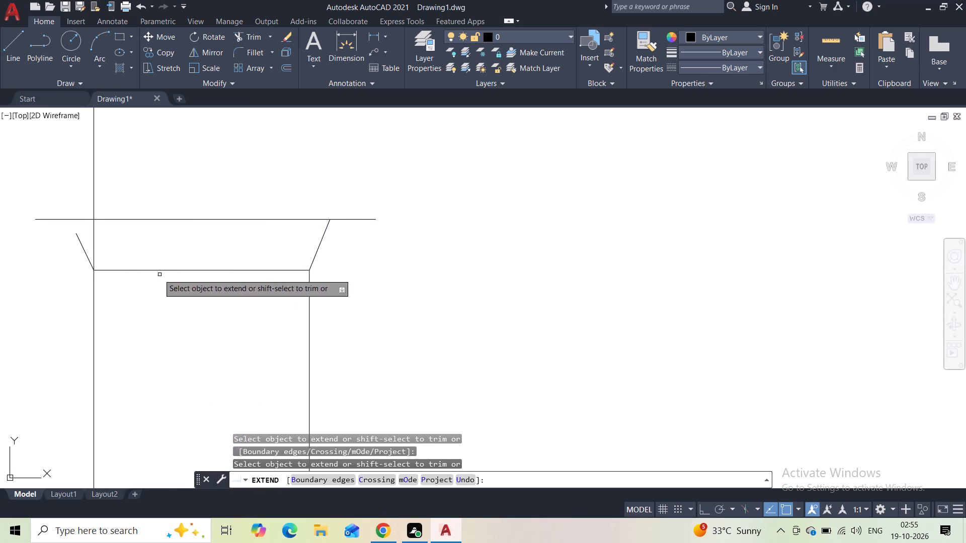
{"action": "left_click", "coordinate": [80, 238]}
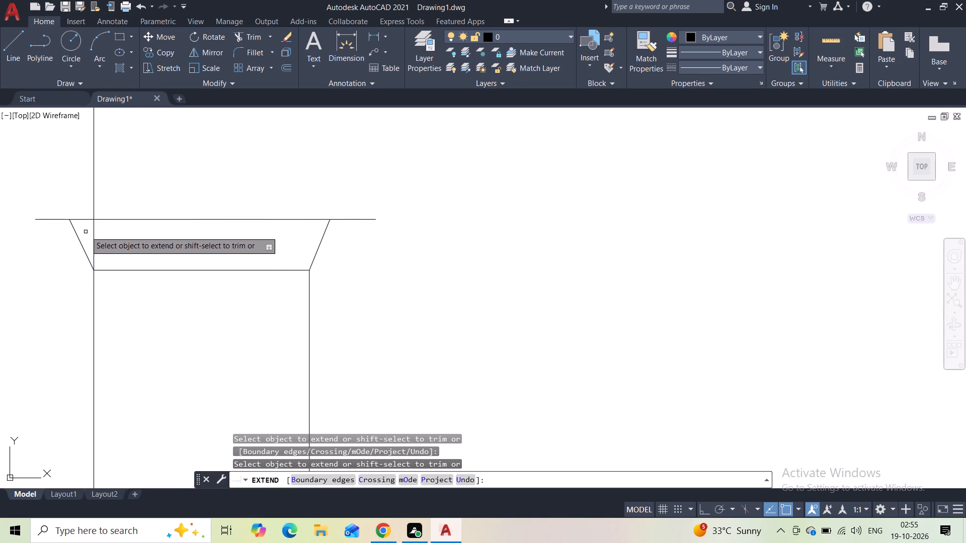
Trim the outer left vertical line between the two horizontal lines of the column's flared top.
{"action": "key", "text": "Escape"}
{"action": "scroll", "coordinate": [156, 250], "scroll_direction": "down", "scroll_amount": 1}
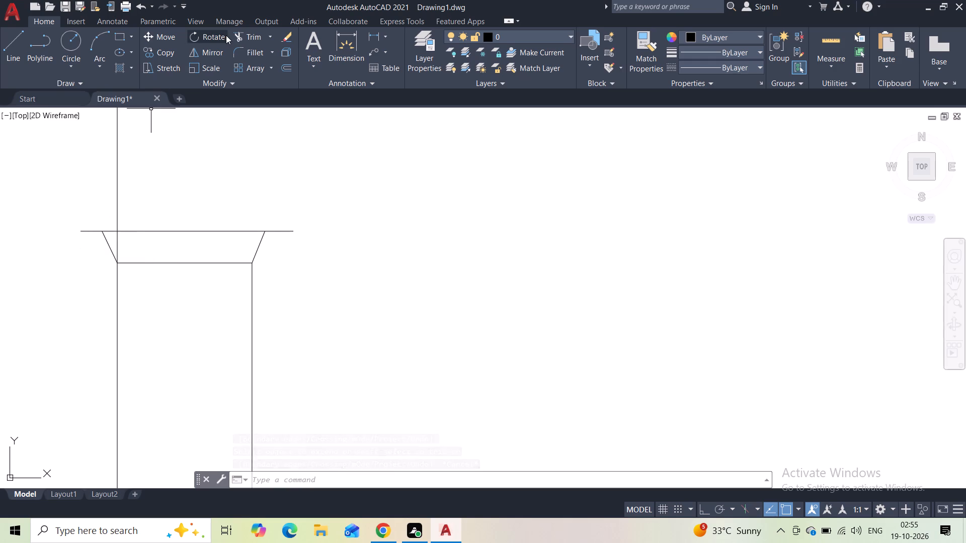
{"action": "left_click", "coordinate": [245, 35]}
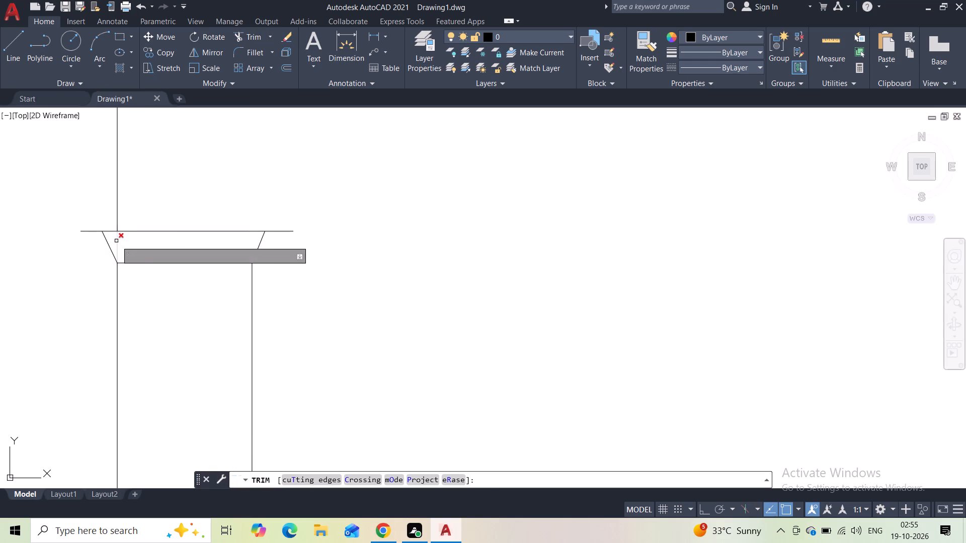
{"action": "left_click", "coordinate": [117, 241]}
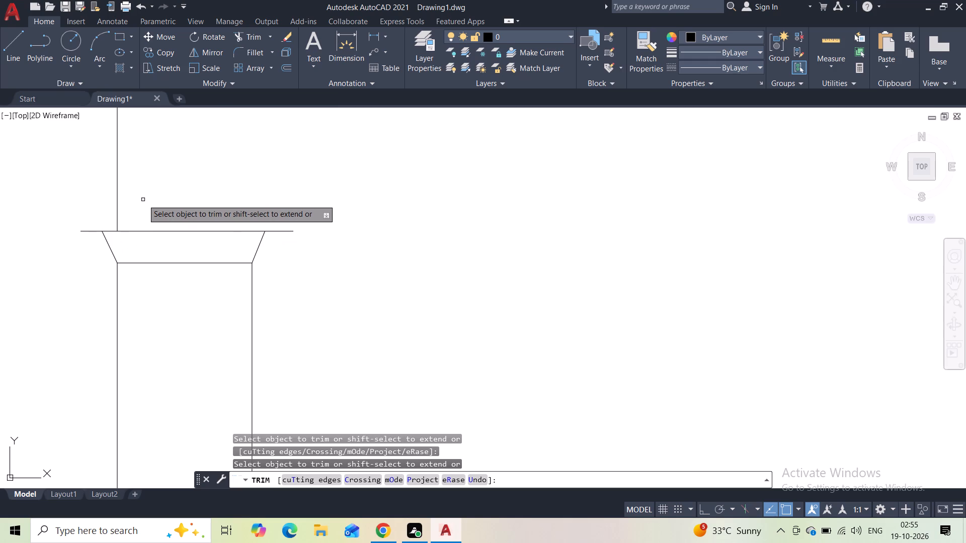
{"action": "key", "text": "Escape"}
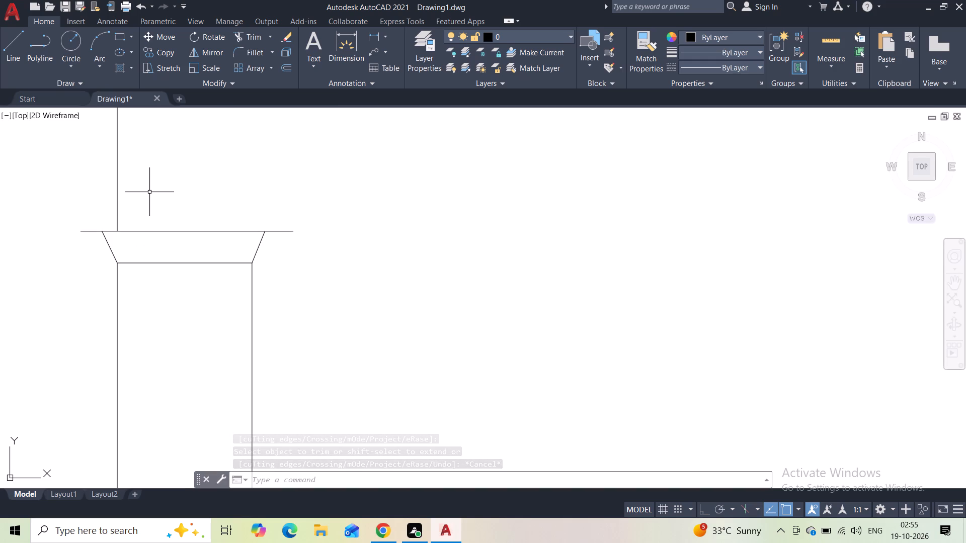
With Ortho on, draw a three-sided box about 3 1/2" high and 1'-5" wide on the horizontal line above the flare.
{"action": "left_click", "coordinate": [9, 49]}
{"action": "left_click", "coordinate": [89, 231]}
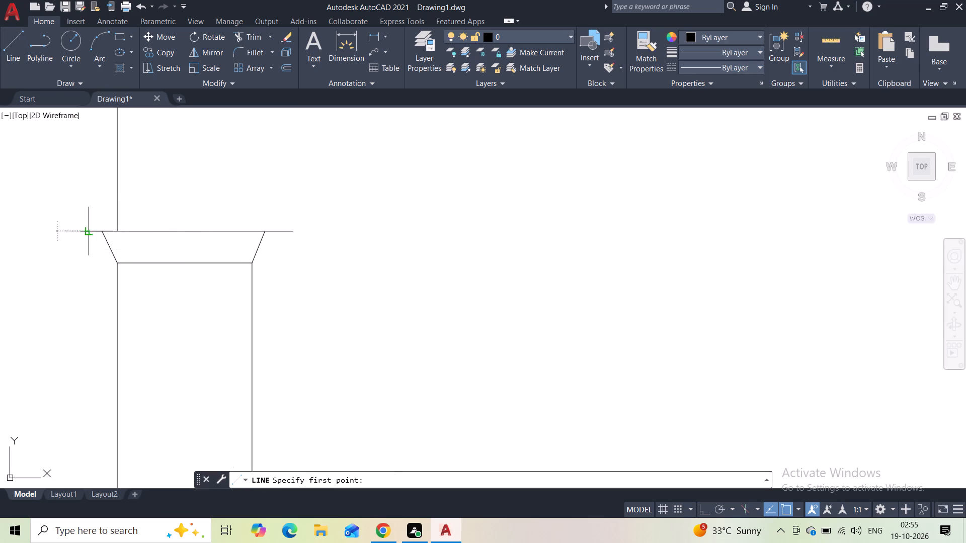
{"action": "key", "text": "F8"}
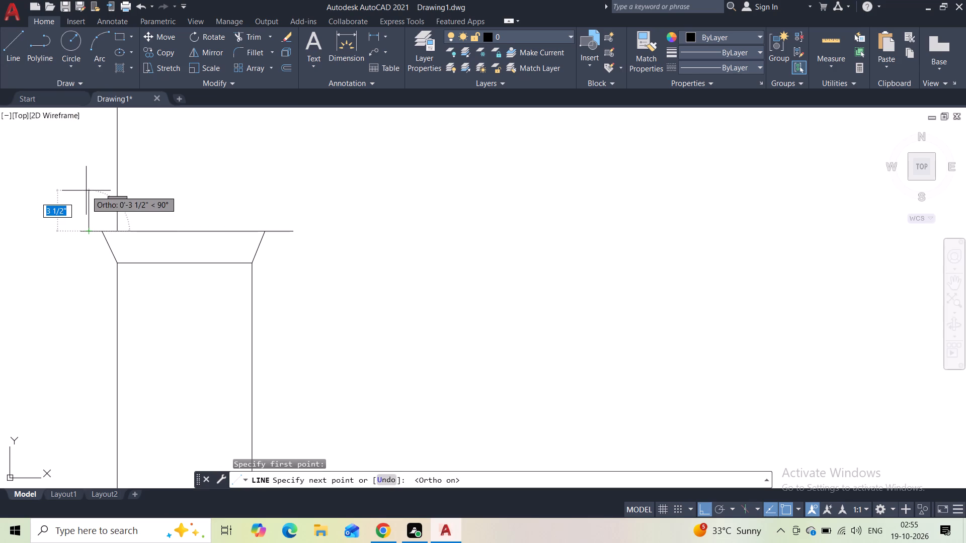
{"action": "left_click", "coordinate": [86, 191]}
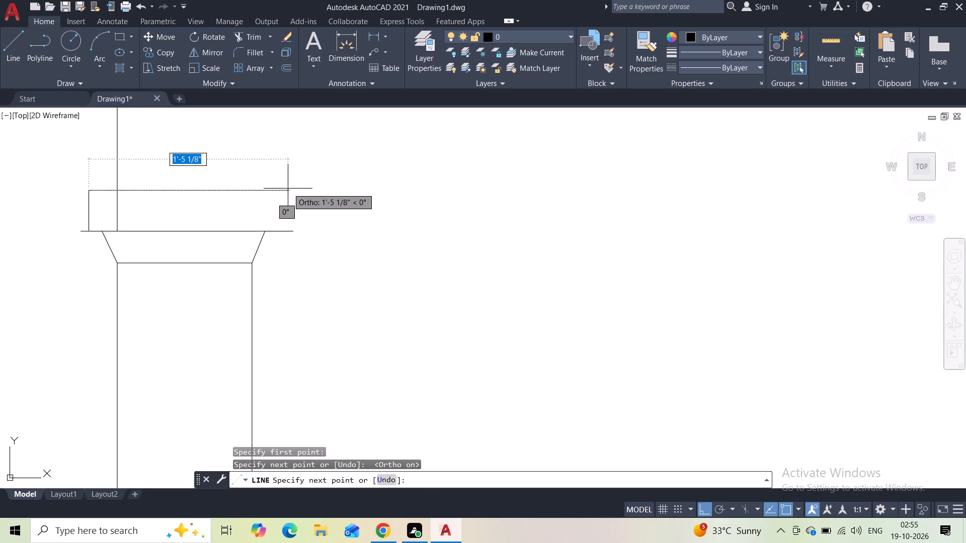
{"action": "left_click", "coordinate": [287, 189]}
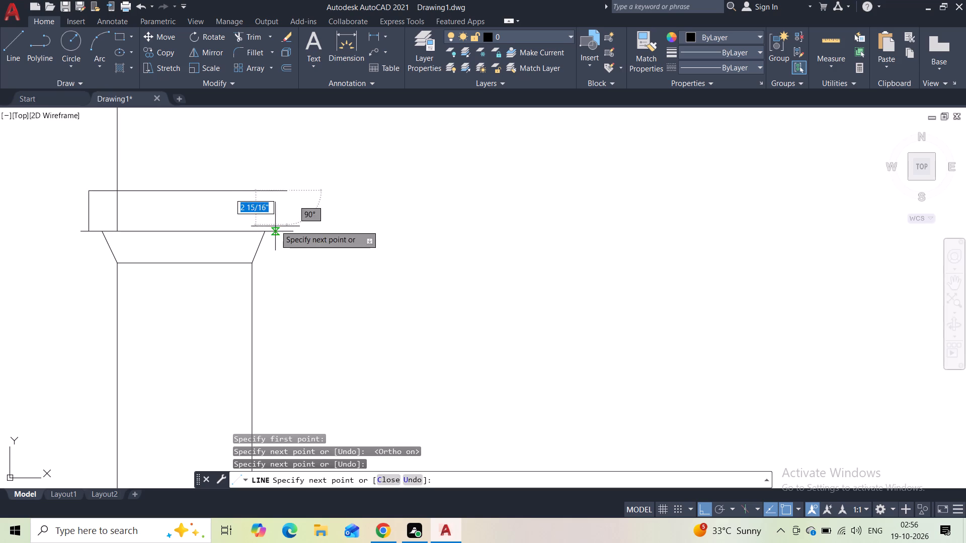
{"action": "left_click", "coordinate": [282, 234]}
{"action": "key", "text": "Escape"}
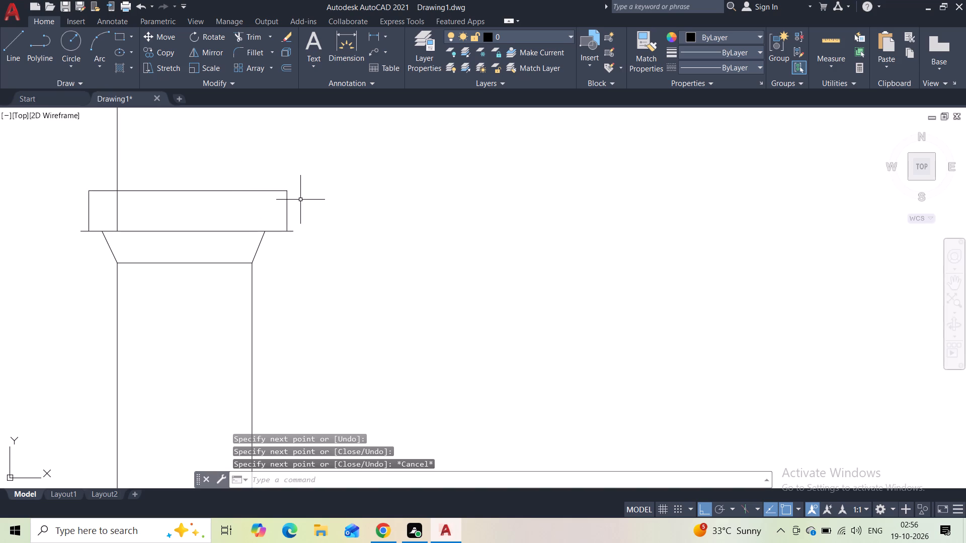
Move the box's right vertical edge inward by about 11/16".
{"action": "scroll", "coordinate": [282, 248], "scroll_direction": "down", "scroll_amount": 2}
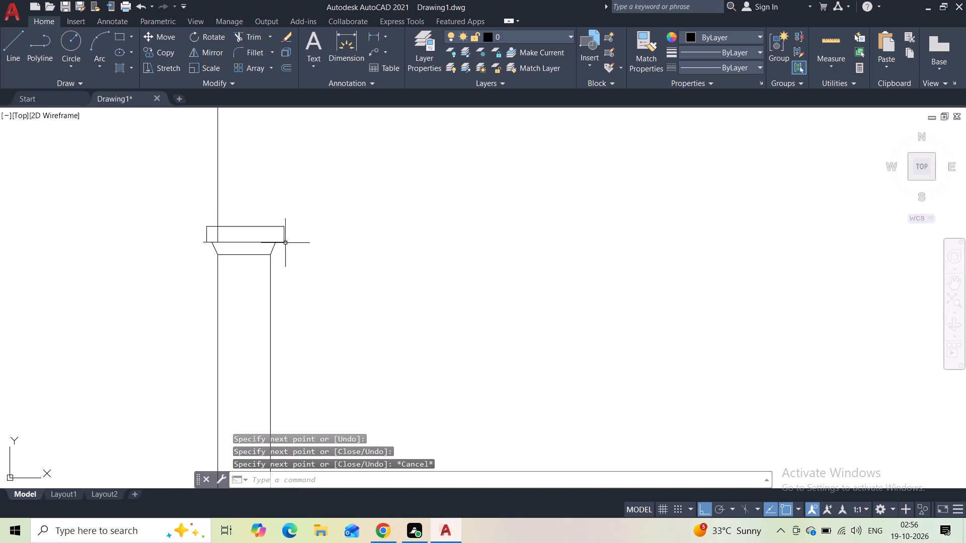
{"action": "scroll", "coordinate": [278, 240], "scroll_direction": "up", "scroll_amount": 4}
{"action": "left_click_drag", "start_coordinate": [326, 201], "coordinate": [320, 205]}
{"action": "left_click", "coordinate": [309, 208]}
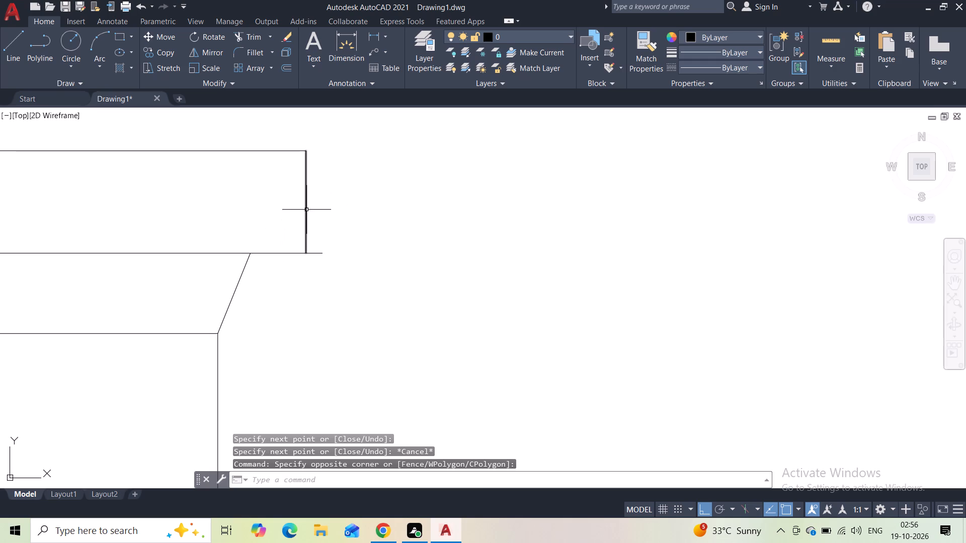
{"action": "left_click", "coordinate": [320, 208]}
{"action": "left_click", "coordinate": [304, 215]}
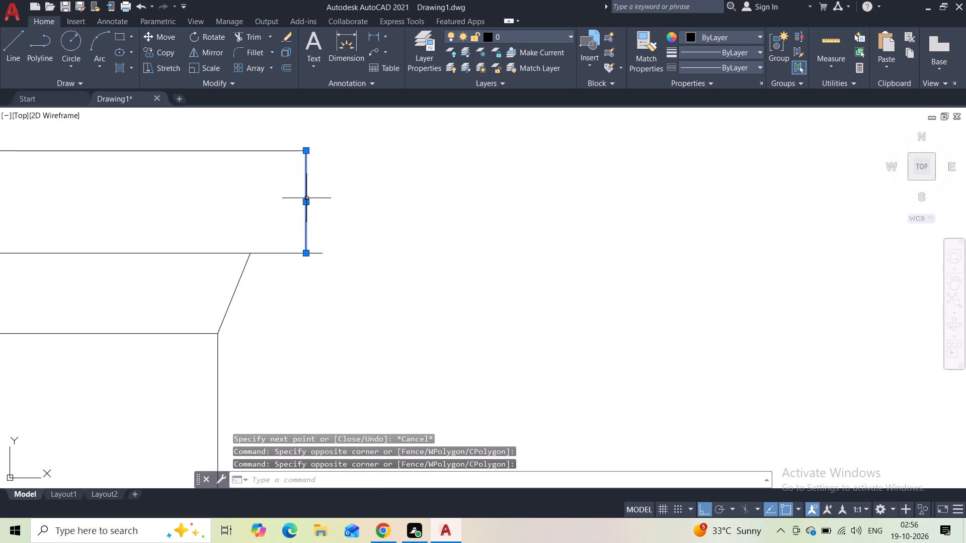
{"action": "left_click", "coordinate": [305, 201]}
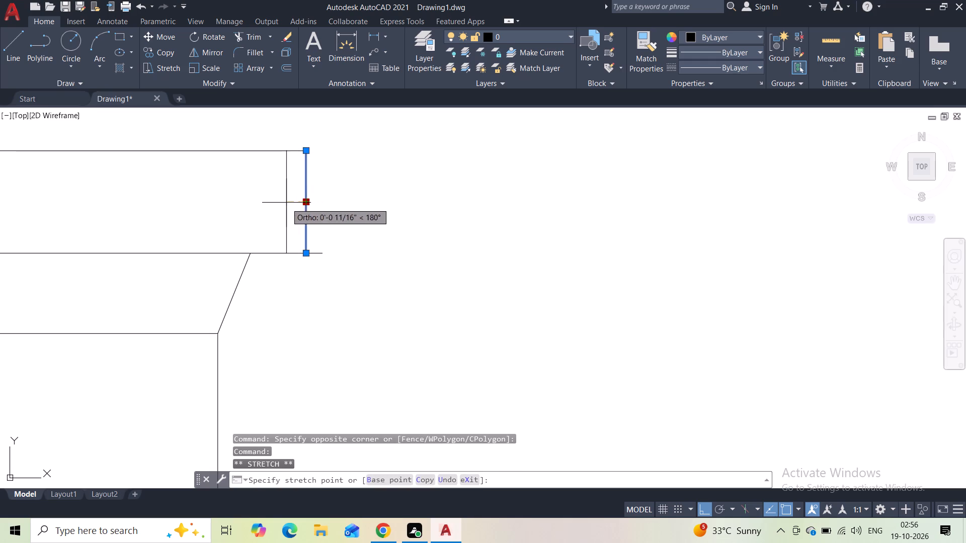
{"action": "left_click", "coordinate": [286, 203]}
{"action": "key", "text": "Escape"}
Trim the ends of the two horizontal lines that project beyond the box's right edge.
{"action": "left_click", "coordinate": [239, 35]}
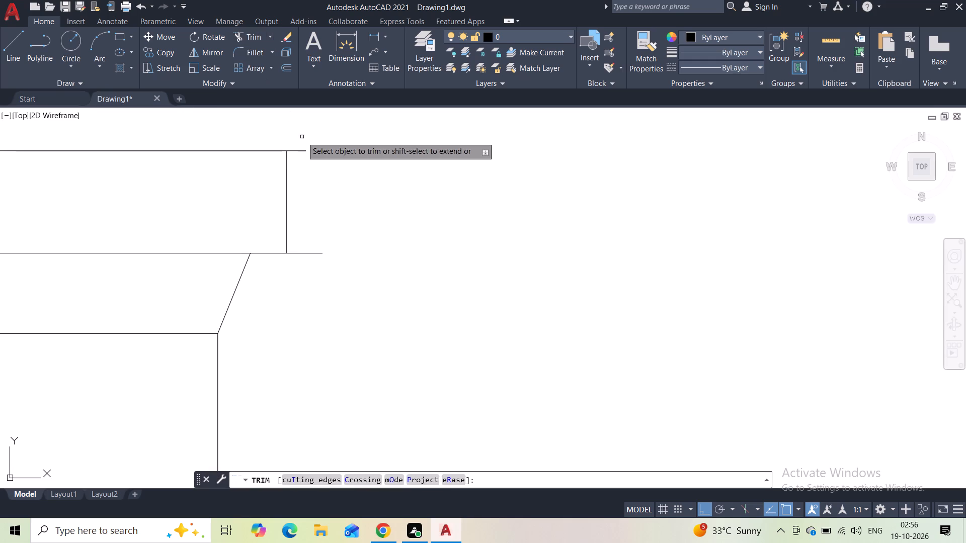
{"action": "left_click_drag", "start_coordinate": [293, 133], "coordinate": [309, 301]}
{"action": "key", "text": "Escape"}
{"action": "scroll", "coordinate": [308, 256], "scroll_direction": "down", "scroll_amount": 3}
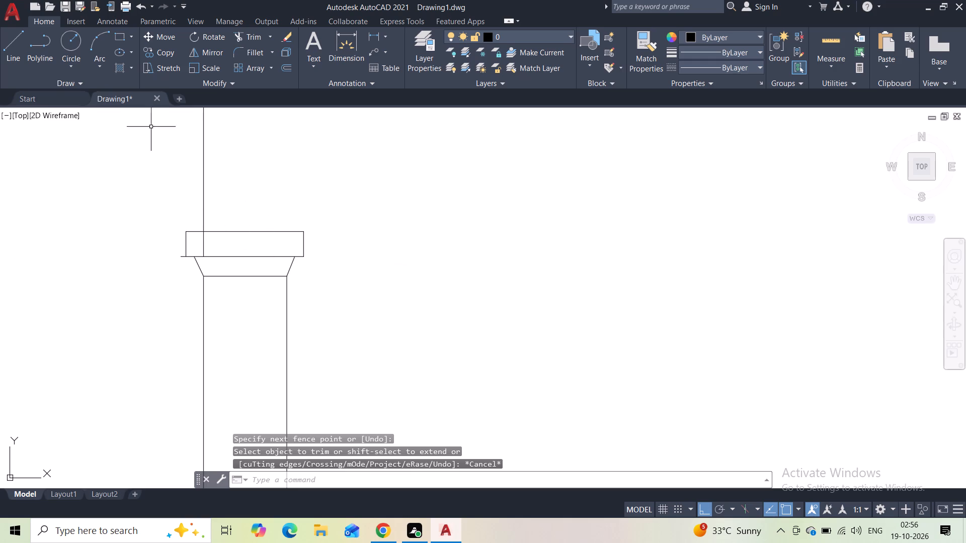
Draw a second box about 8 3/16" high directly above the first one, matching its width.
{"action": "left_click", "coordinate": [19, 52]}
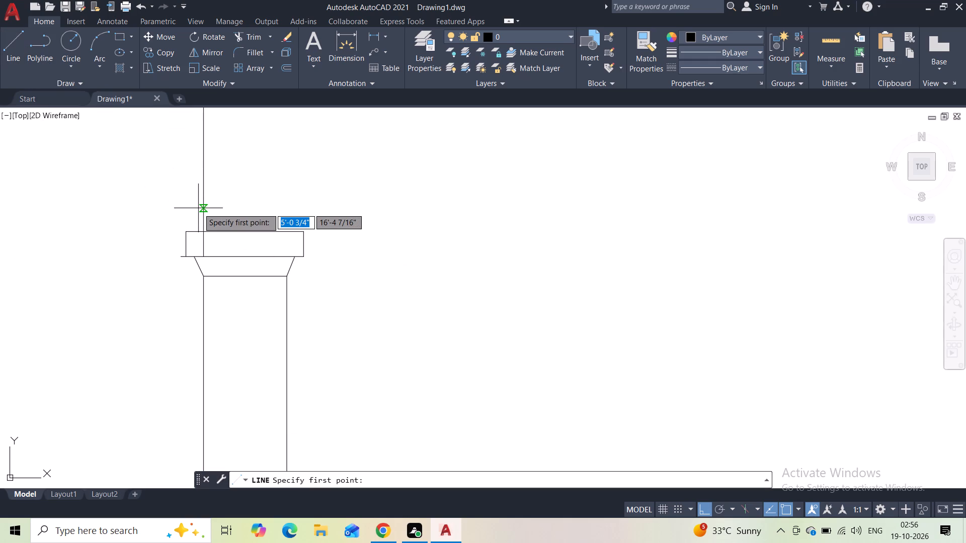
{"action": "left_click", "coordinate": [188, 231]}
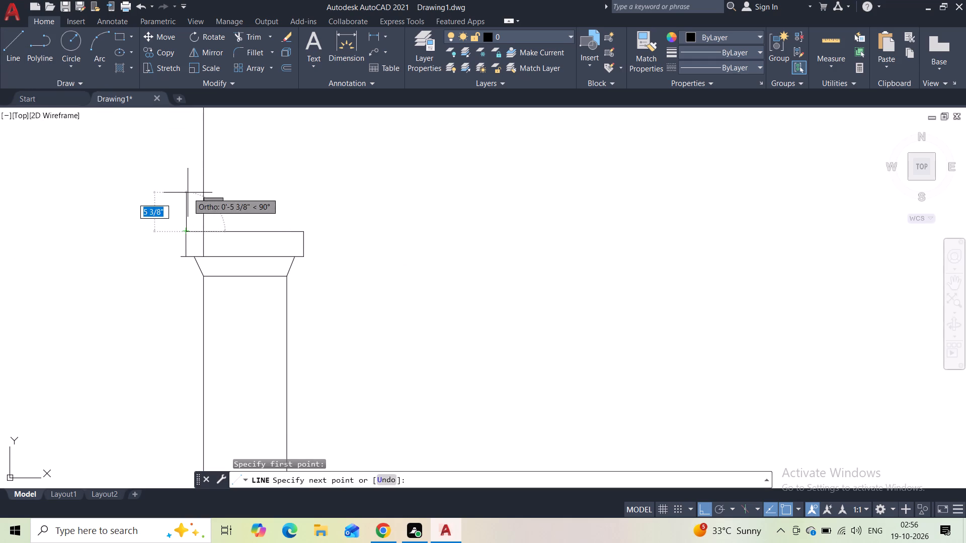
{"action": "left_click", "coordinate": [191, 172]}
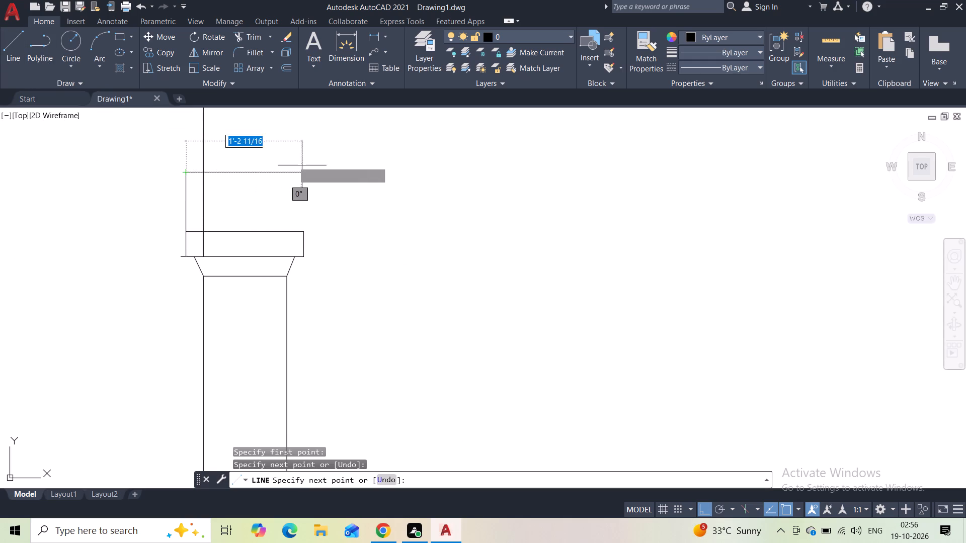
{"action": "left_click", "coordinate": [302, 171]}
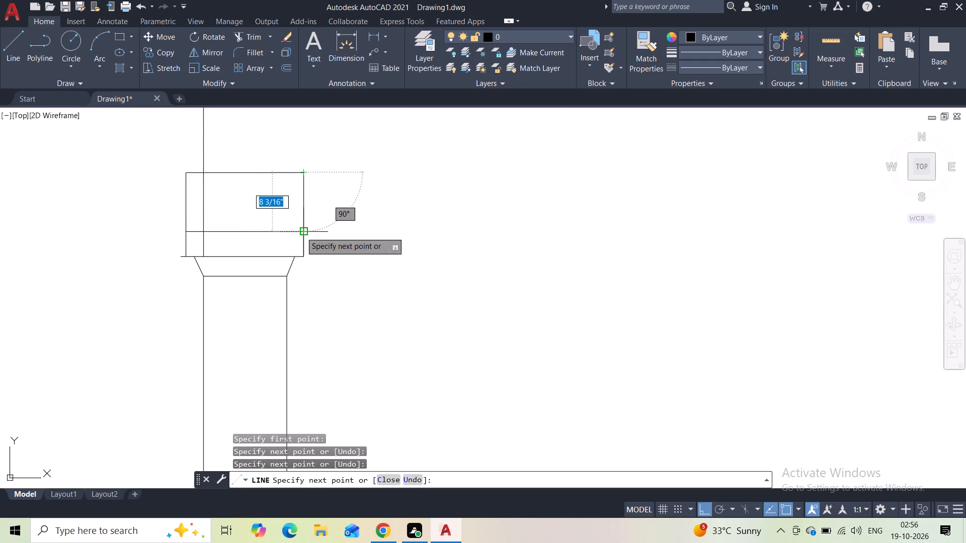
{"action": "left_click", "coordinate": [301, 233]}
{"action": "key", "text": "Escape"}
Trim the outer vertical line where it passes through the two stacked boxes.
{"action": "scroll", "coordinate": [315, 187], "scroll_direction": "down", "scroll_amount": 1}
{"action": "left_click", "coordinate": [247, 34]}
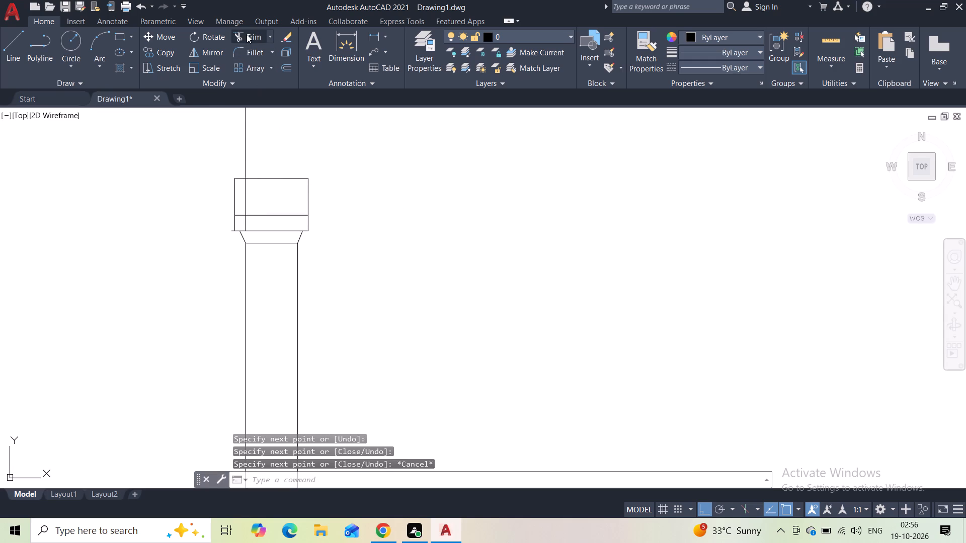
{"action": "left_click", "coordinate": [247, 203]}
{"action": "left_click", "coordinate": [247, 226]}
{"action": "key", "text": "Escape"}
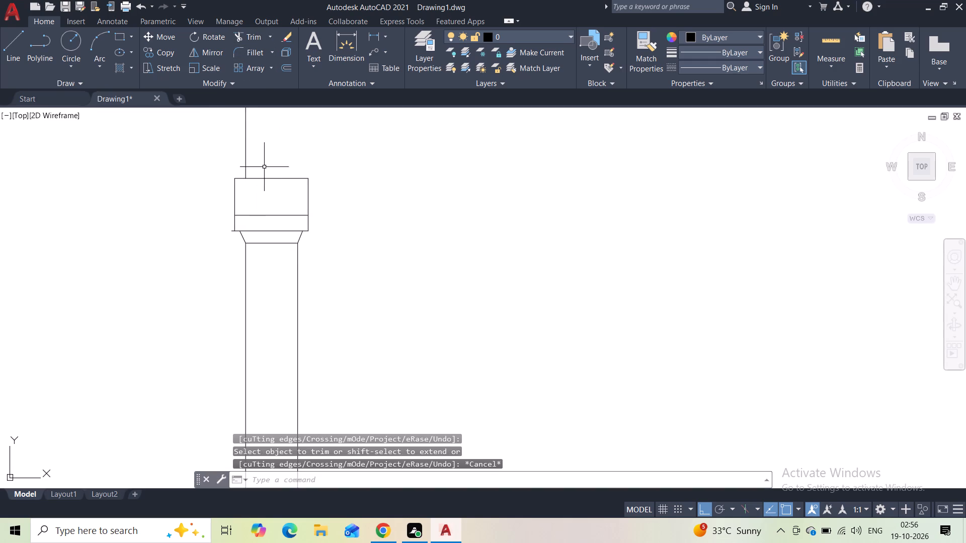
Trim the short line end projecting past the lower box's bottom left corner.
{"action": "middle_click_drag", "start_coordinate": [267, 157], "coordinate": [269, 173]}
{"action": "scroll", "coordinate": [251, 235], "scroll_direction": "up", "scroll_amount": 3}
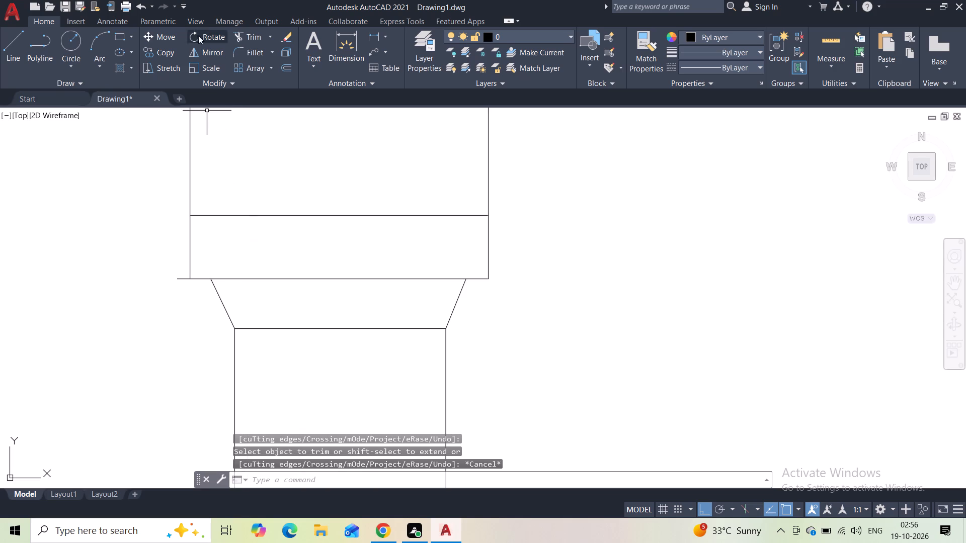
{"action": "left_click", "coordinate": [250, 37]}
{"action": "left_click_drag", "start_coordinate": [183, 272], "coordinate": [186, 287]}
{"action": "key", "text": "Escape"}
{"action": "scroll", "coordinate": [192, 287], "scroll_direction": "down", "scroll_amount": 2}
Draw a thin cap slab on top of the upper box, overhanging it by about 2" on each side.
{"action": "middle_click_drag", "start_coordinate": [230, 235], "coordinate": [230, 261]}
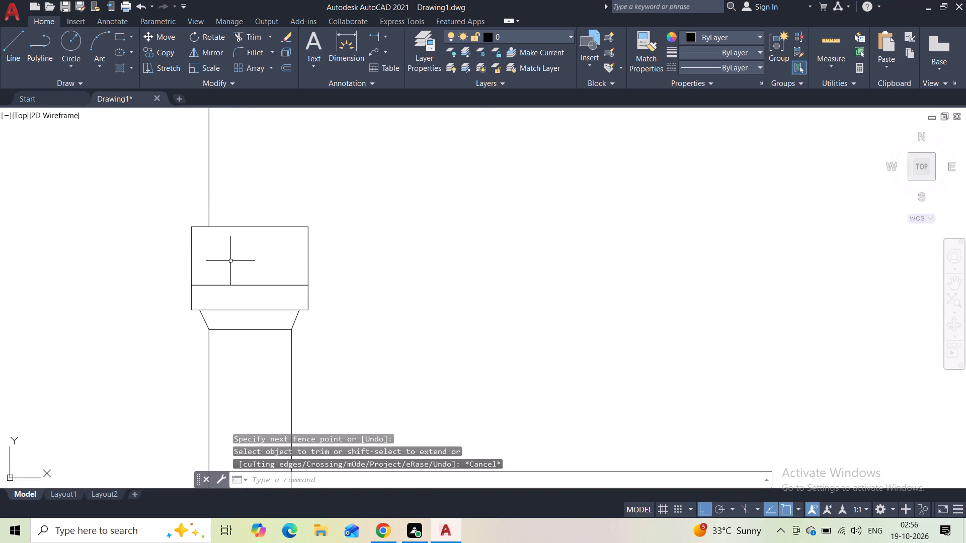
{"action": "left_click", "coordinate": [17, 54]}
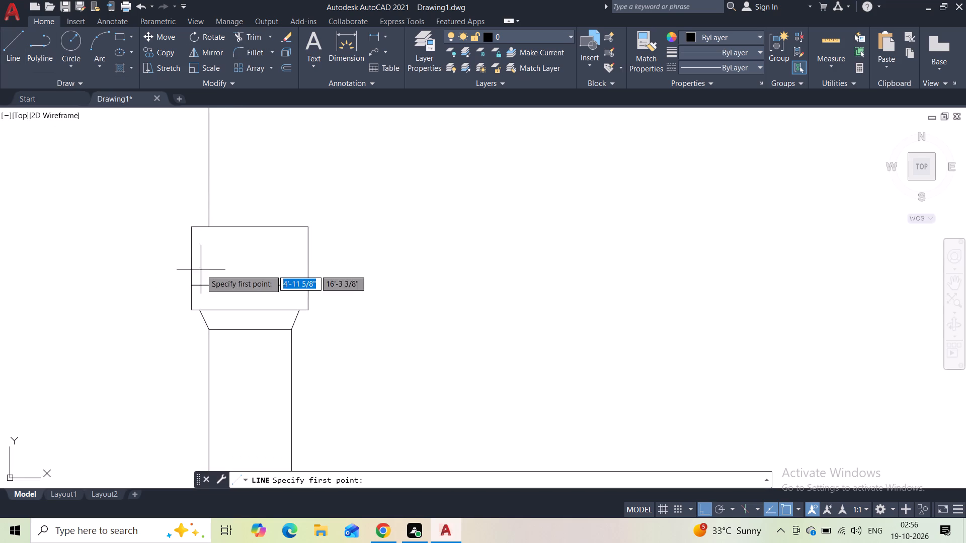
{"action": "left_click", "coordinate": [192, 229]}
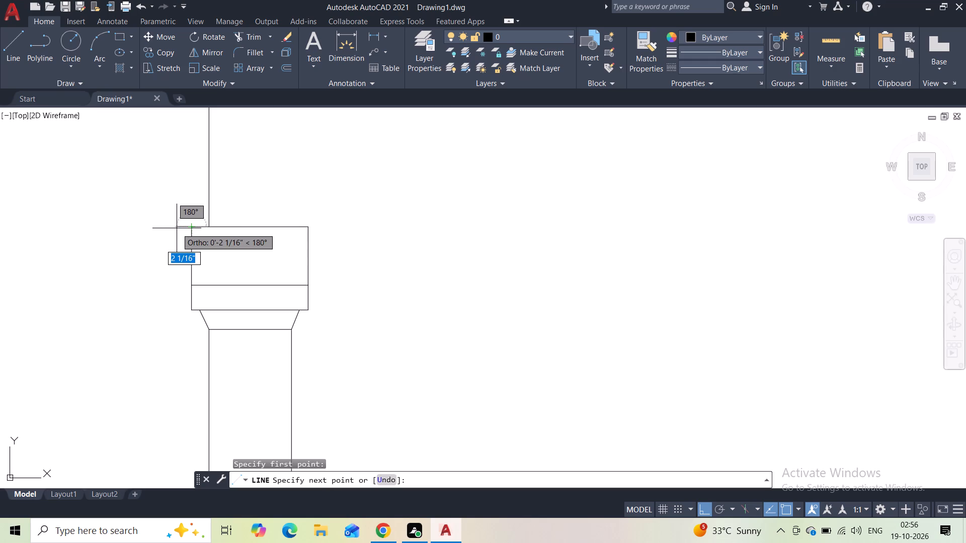
{"action": "left_click", "coordinate": [178, 229]}
{"action": "left_click", "coordinate": [179, 218]}
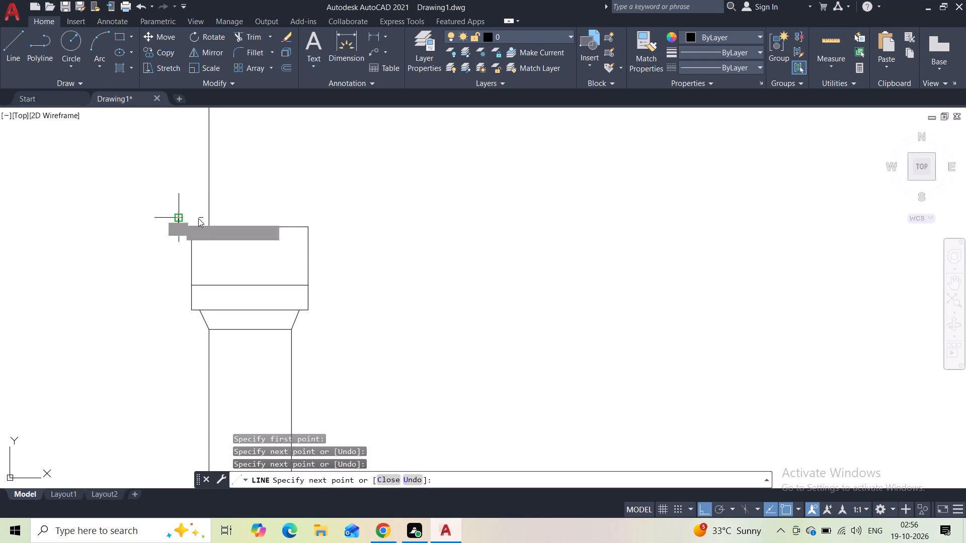
{"action": "left_click", "coordinate": [325, 220]}
{"action": "left_click", "coordinate": [324, 227]}
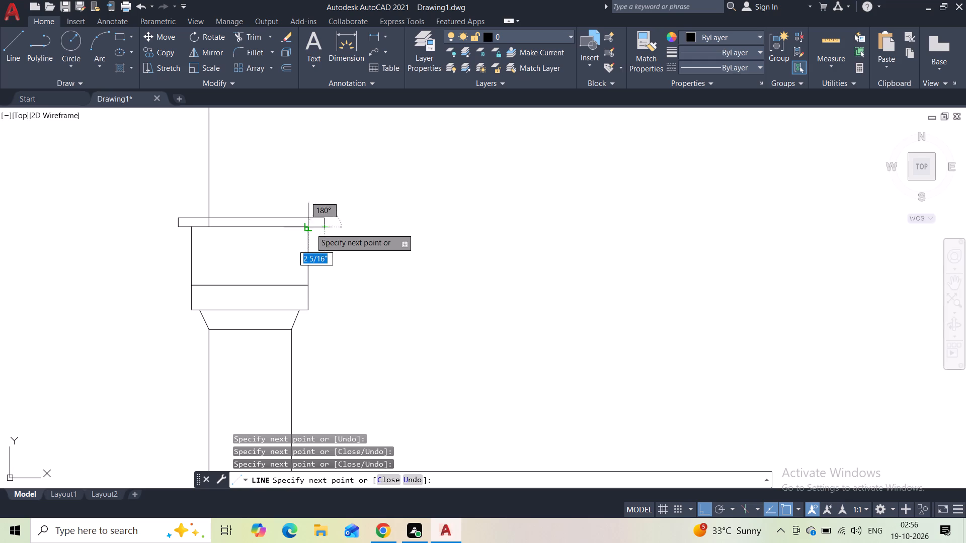
{"action": "left_click", "coordinate": [310, 228]}
{"action": "key", "text": "Escape"}
Trim the outer vertical line where it crosses the thin cap slab.
{"action": "scroll", "coordinate": [318, 273], "scroll_direction": "down", "scroll_amount": 2}
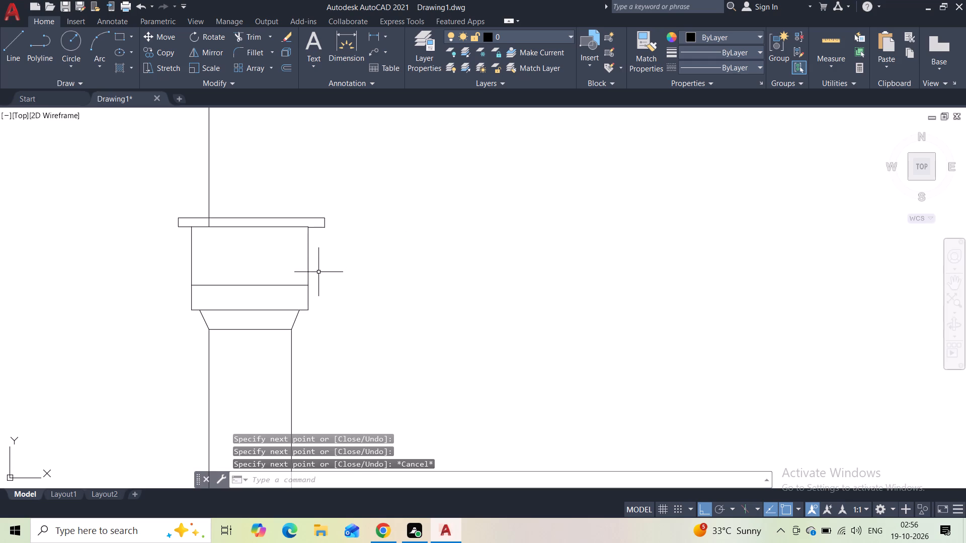
{"action": "scroll", "coordinate": [396, 258], "scroll_direction": "down", "scroll_amount": 1}
{"action": "scroll", "coordinate": [326, 259], "scroll_direction": "up", "scroll_amount": 1}
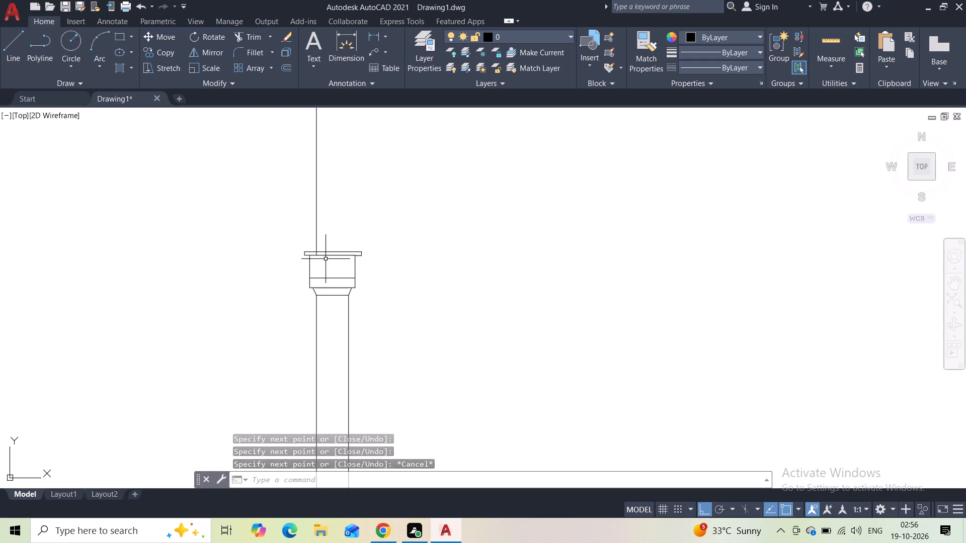
{"action": "scroll", "coordinate": [326, 259], "scroll_direction": "up", "scroll_amount": 3}
{"action": "left_click", "coordinate": [253, 40]}
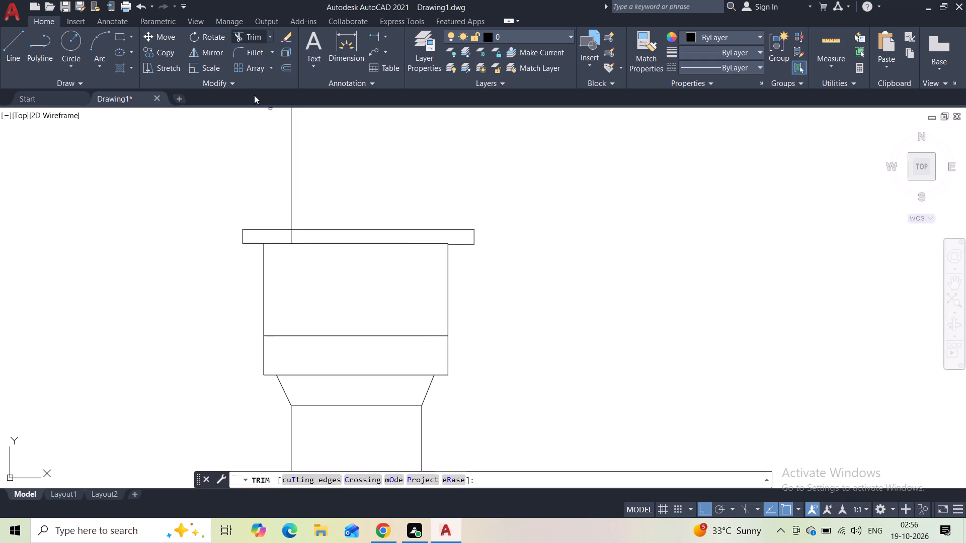
{"action": "left_click_drag", "start_coordinate": [294, 238], "coordinate": [278, 234]}
{"action": "key", "text": "Escape"}
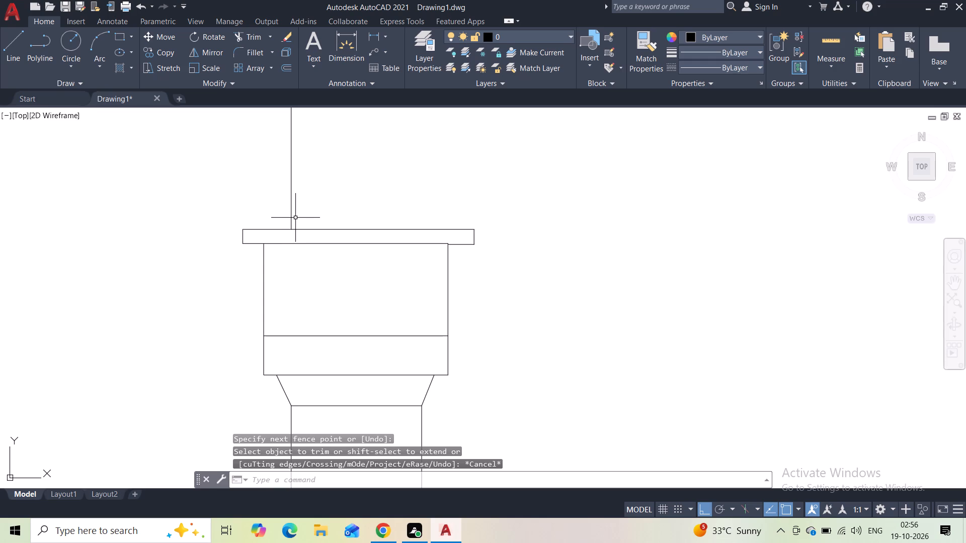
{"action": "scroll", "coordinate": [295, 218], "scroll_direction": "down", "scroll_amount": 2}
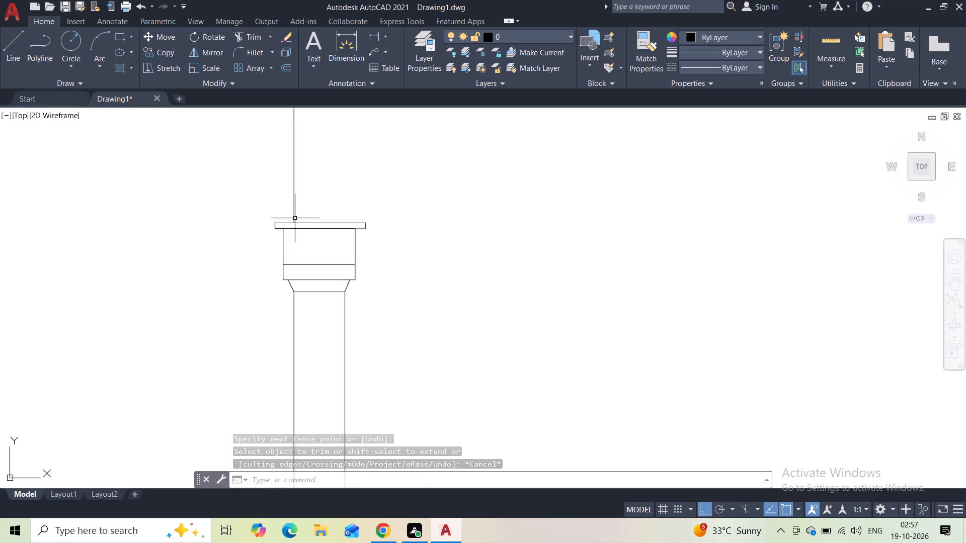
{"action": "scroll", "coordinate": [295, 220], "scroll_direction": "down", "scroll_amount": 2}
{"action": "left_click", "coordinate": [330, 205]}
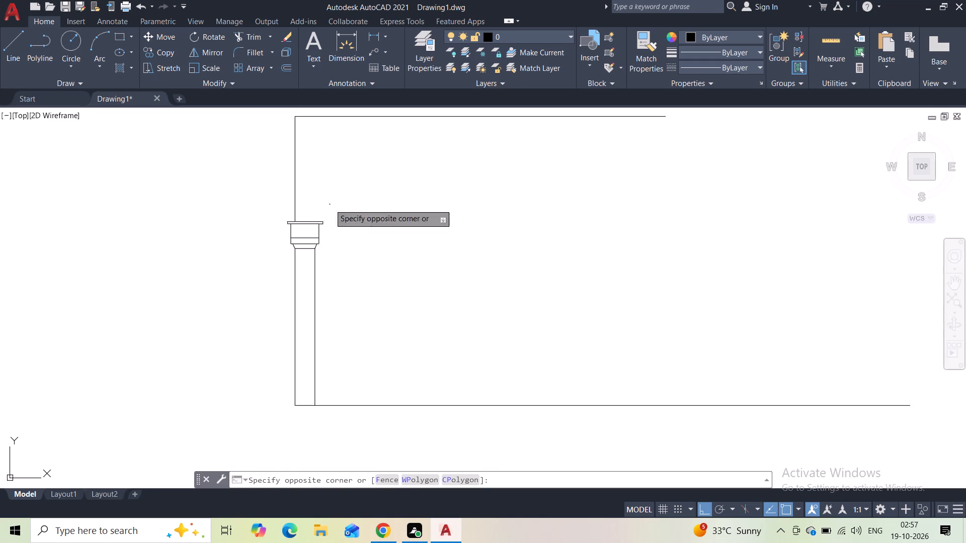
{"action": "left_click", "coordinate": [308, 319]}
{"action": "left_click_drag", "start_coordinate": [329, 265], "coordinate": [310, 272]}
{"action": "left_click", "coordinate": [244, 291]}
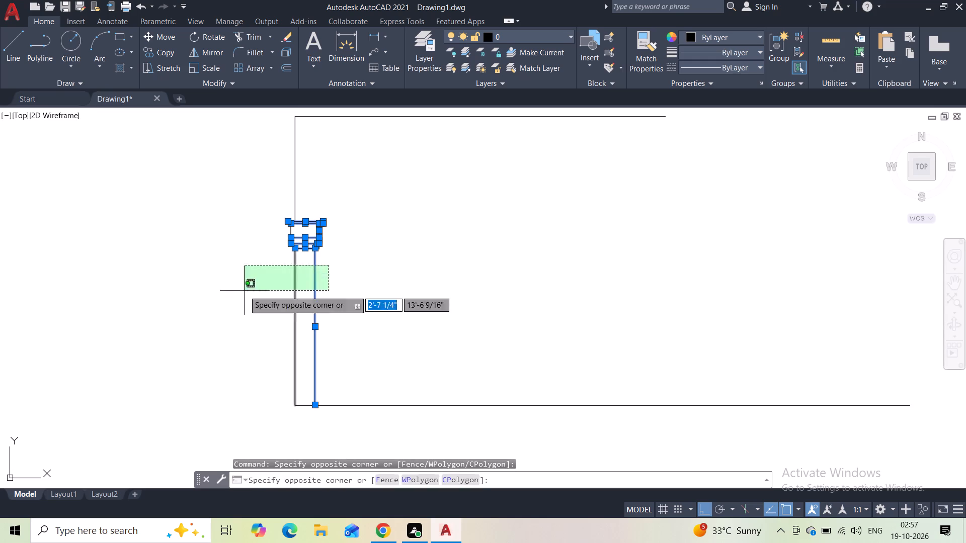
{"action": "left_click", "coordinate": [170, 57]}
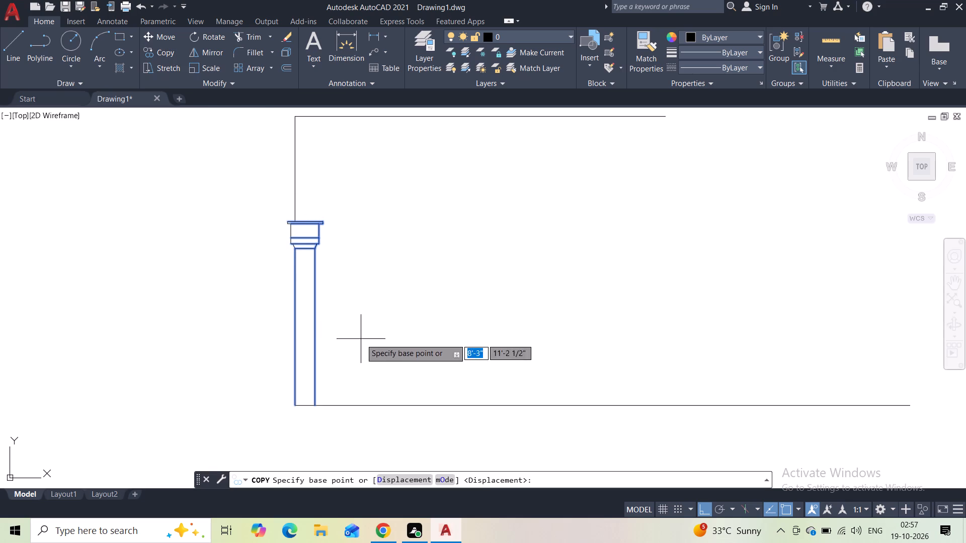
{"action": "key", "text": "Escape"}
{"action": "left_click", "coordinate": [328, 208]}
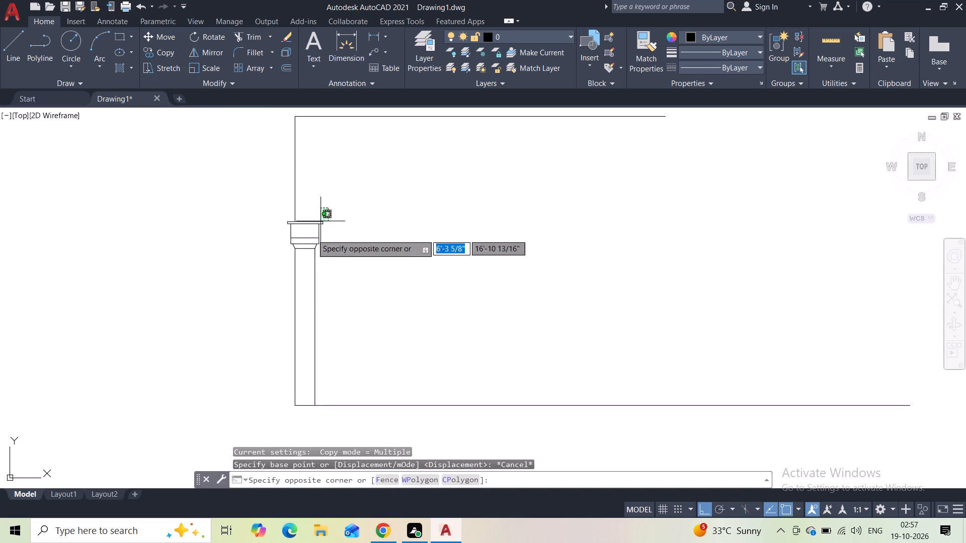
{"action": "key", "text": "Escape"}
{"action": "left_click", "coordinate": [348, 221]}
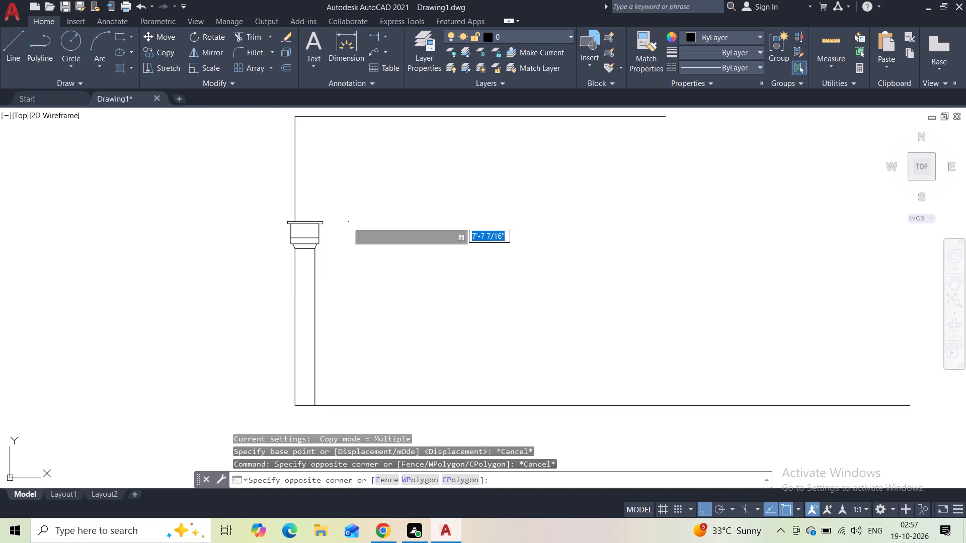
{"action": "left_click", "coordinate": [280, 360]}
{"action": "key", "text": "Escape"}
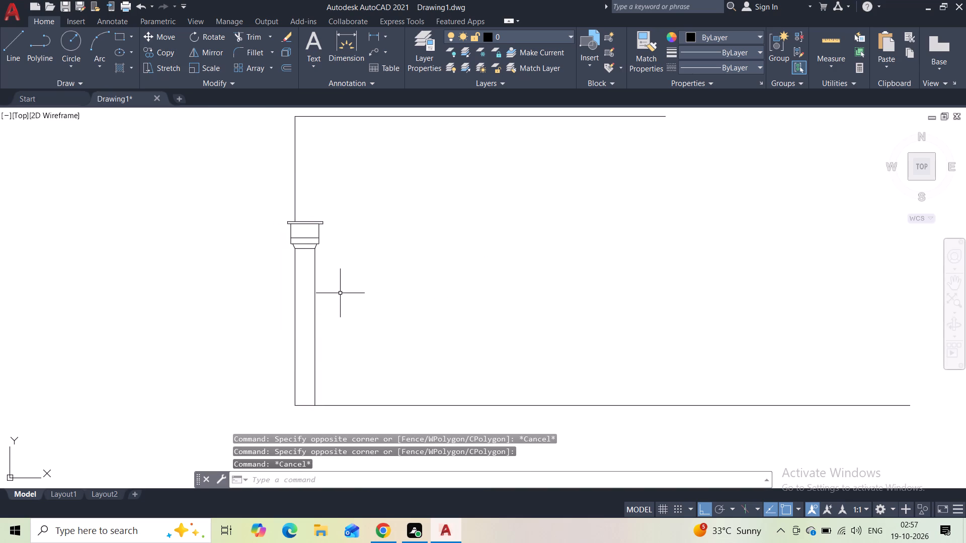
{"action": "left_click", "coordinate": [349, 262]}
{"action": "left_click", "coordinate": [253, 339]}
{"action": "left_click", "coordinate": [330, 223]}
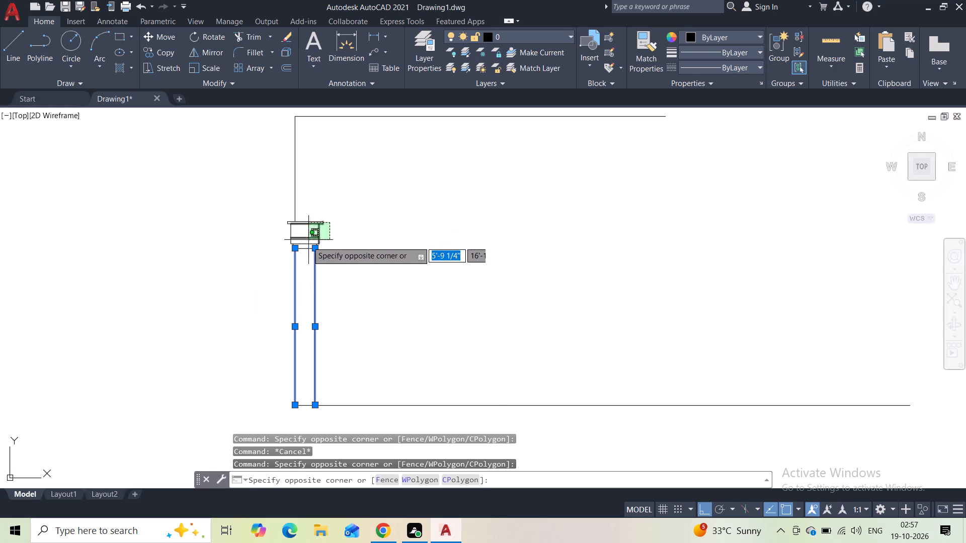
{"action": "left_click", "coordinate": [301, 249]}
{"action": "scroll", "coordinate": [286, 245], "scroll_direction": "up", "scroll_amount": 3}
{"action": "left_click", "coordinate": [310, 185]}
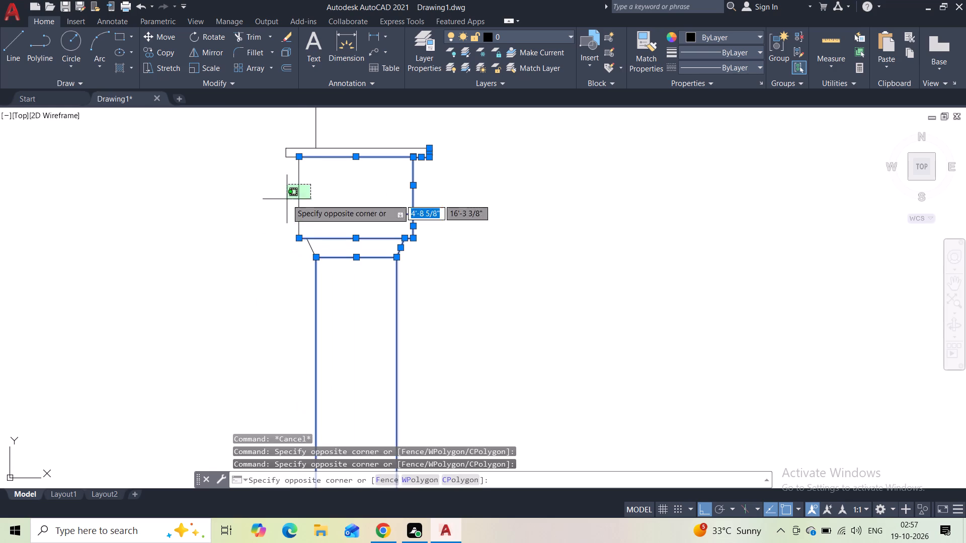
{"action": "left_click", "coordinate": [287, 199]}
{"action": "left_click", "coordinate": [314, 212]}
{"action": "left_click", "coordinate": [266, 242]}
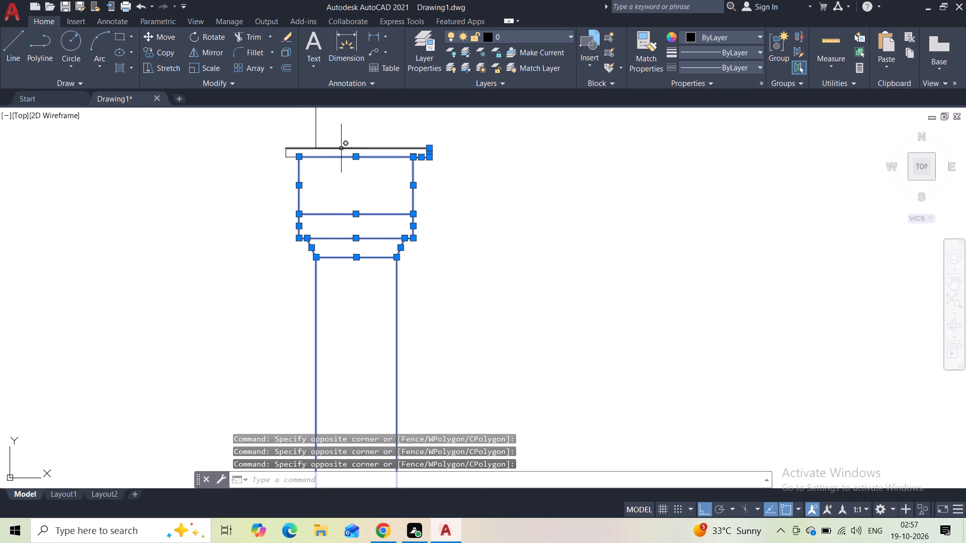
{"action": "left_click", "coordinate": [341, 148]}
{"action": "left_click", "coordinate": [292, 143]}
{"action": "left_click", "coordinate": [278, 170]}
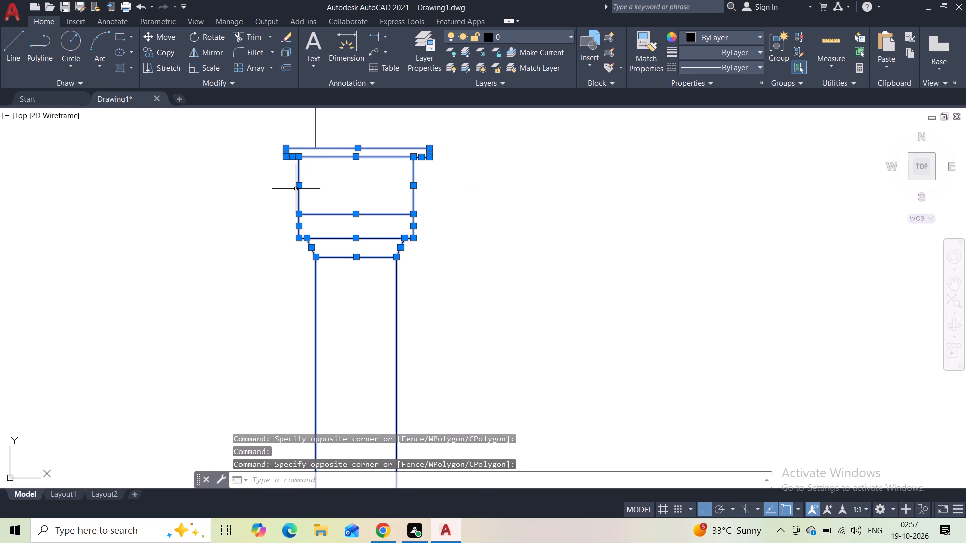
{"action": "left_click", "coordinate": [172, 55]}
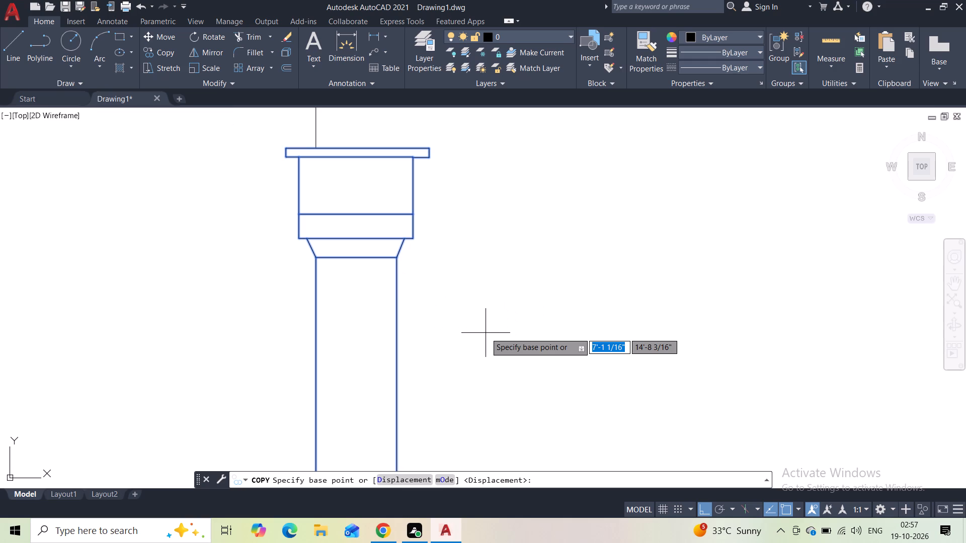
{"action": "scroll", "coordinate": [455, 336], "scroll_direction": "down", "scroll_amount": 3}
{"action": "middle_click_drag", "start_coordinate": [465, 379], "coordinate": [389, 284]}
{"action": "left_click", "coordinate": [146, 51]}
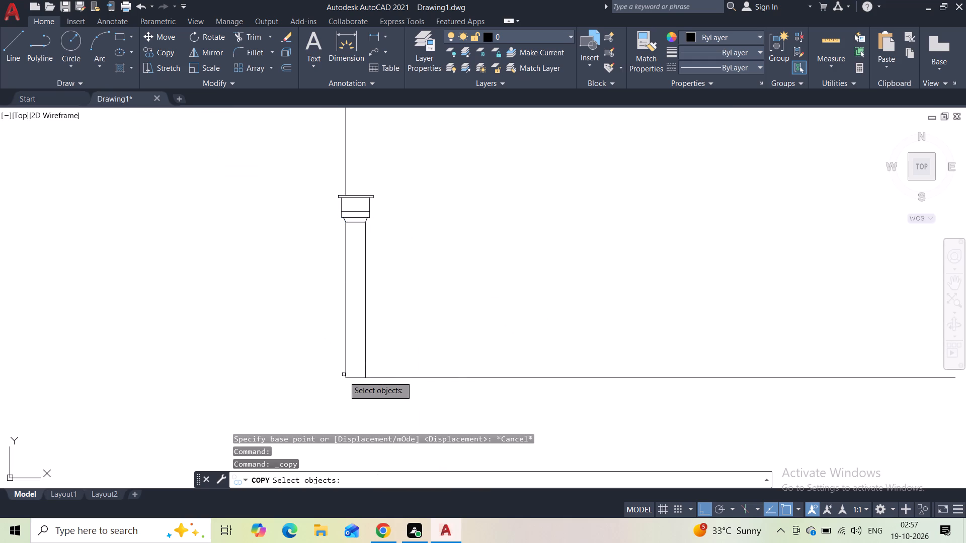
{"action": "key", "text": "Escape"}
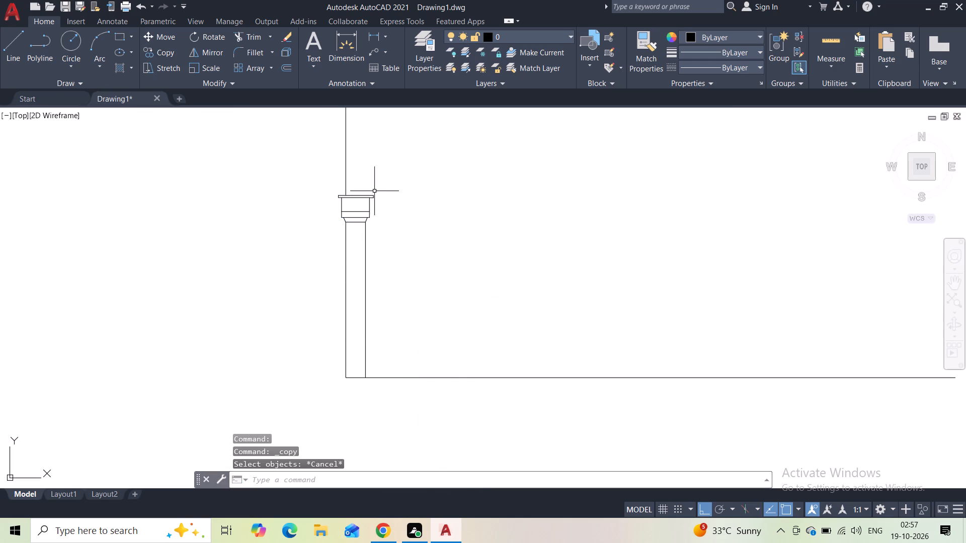
Copy the whole column from its bottom left corner to two positions along the base line, leaving a narrow gap between the two copies' caps.
{"action": "left_click", "coordinate": [374, 191]}
{"action": "left_click", "coordinate": [357, 263]}
{"action": "scroll", "coordinate": [350, 241], "scroll_direction": "up", "scroll_amount": 2}
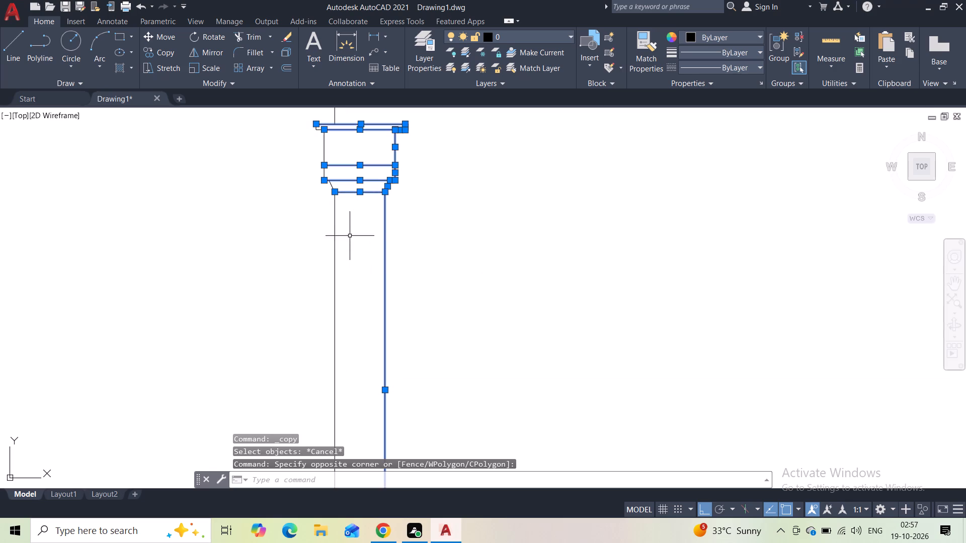
{"action": "left_click", "coordinate": [349, 154]}
{"action": "left_click", "coordinate": [291, 219]}
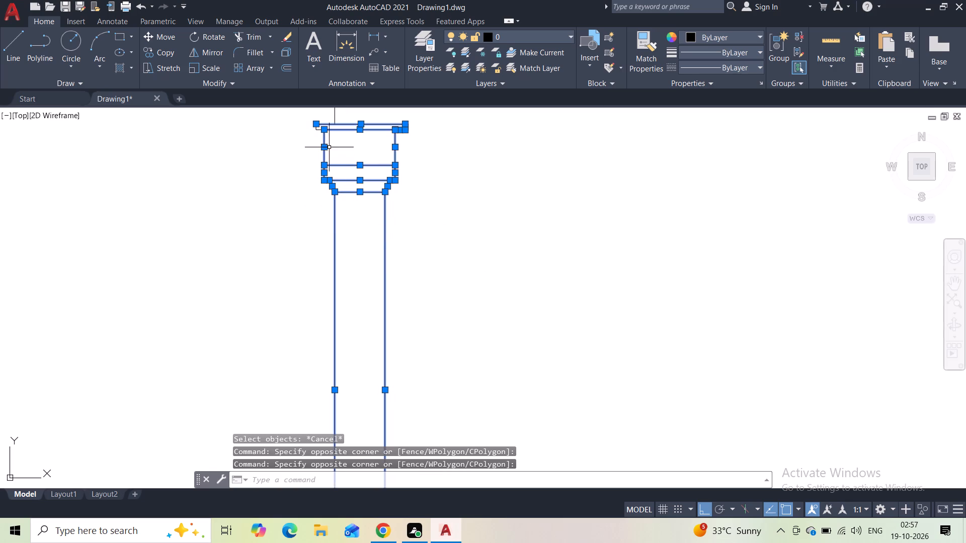
{"action": "left_click", "coordinate": [319, 118]}
{"action": "left_click", "coordinate": [307, 141]}
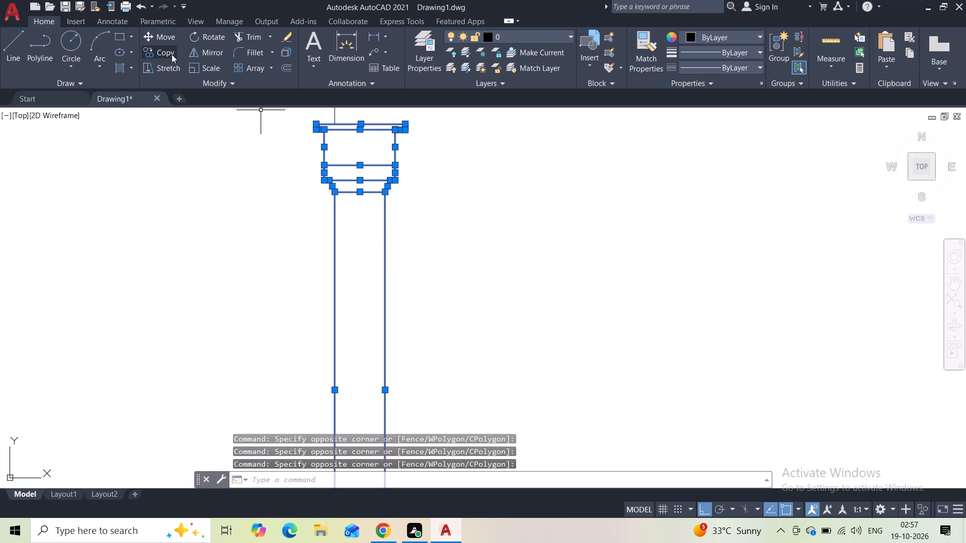
{"action": "left_click", "coordinate": [167, 54]}
{"action": "scroll", "coordinate": [365, 212], "scroll_direction": "down", "scroll_amount": 1}
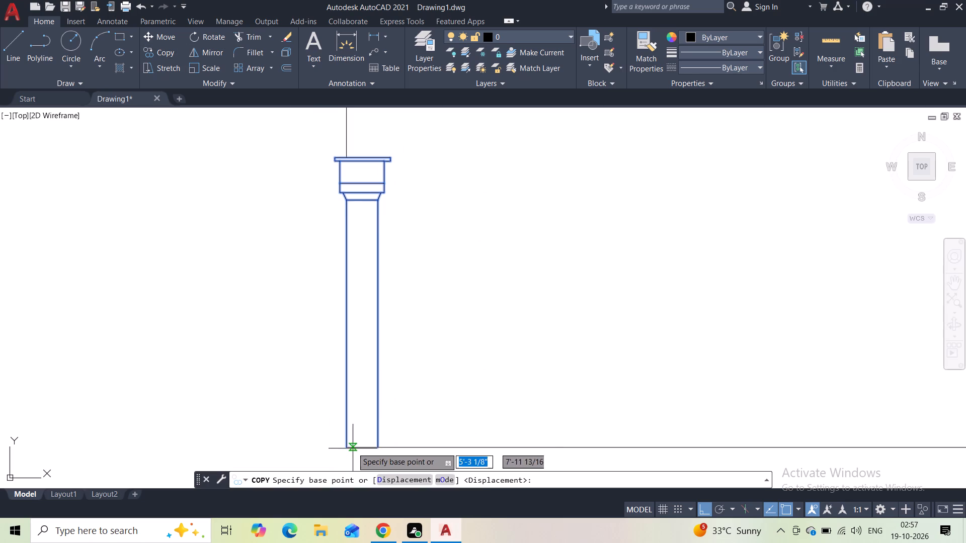
{"action": "left_click", "coordinate": [348, 447]}
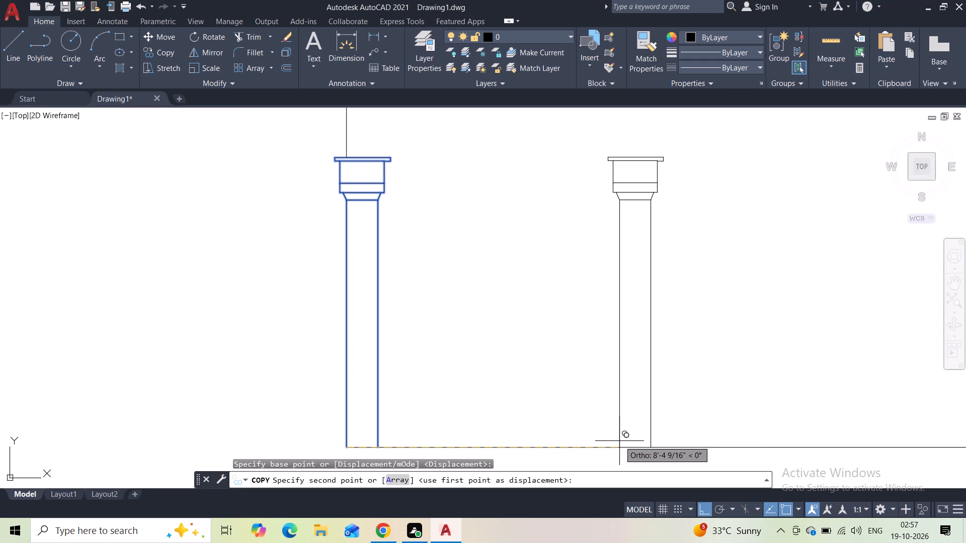
{"action": "left_click", "coordinate": [574, 452]}
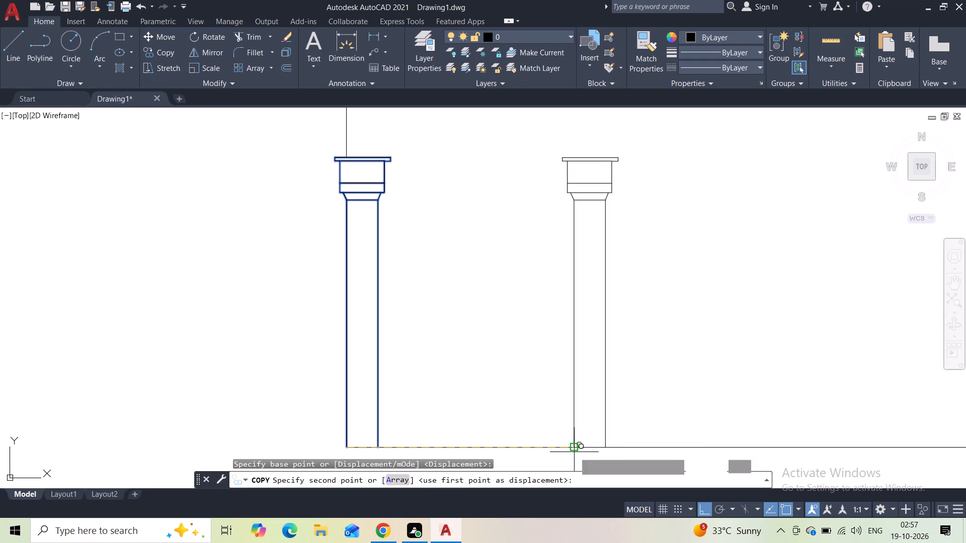
{"action": "scroll", "coordinate": [669, 349], "scroll_direction": "down", "scroll_amount": 2}
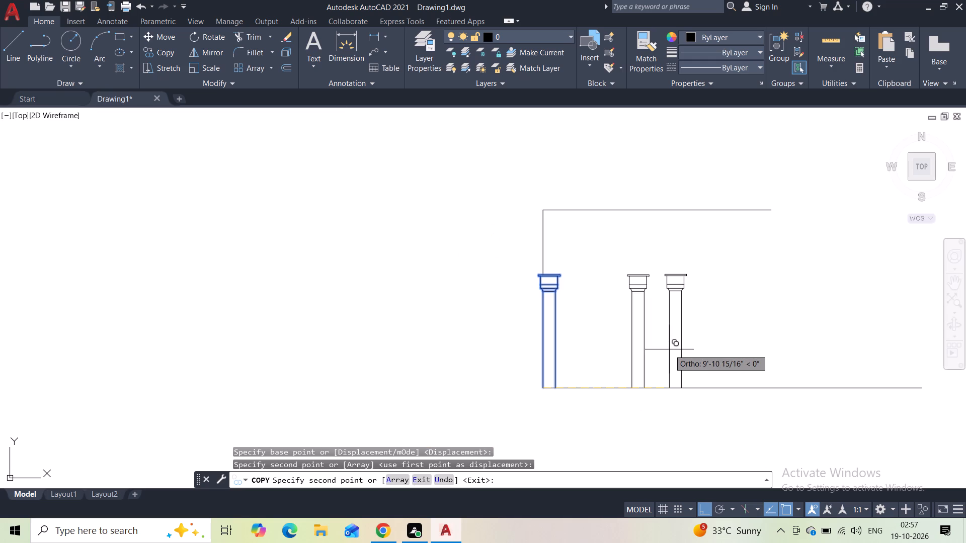
{"action": "scroll", "coordinate": [669, 349], "scroll_direction": "up", "scroll_amount": 2}
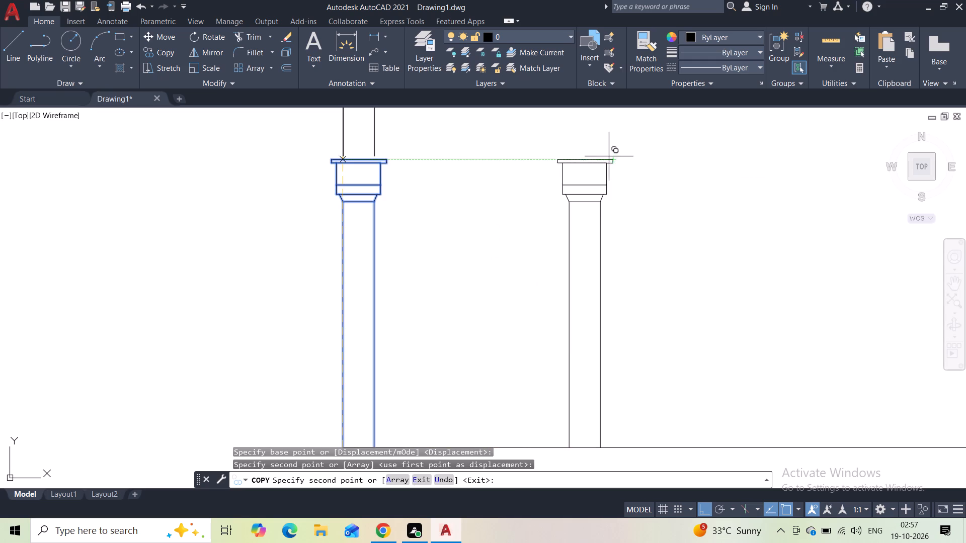
{"action": "left_click", "coordinate": [630, 373]}
{"action": "key", "text": "Escape"}
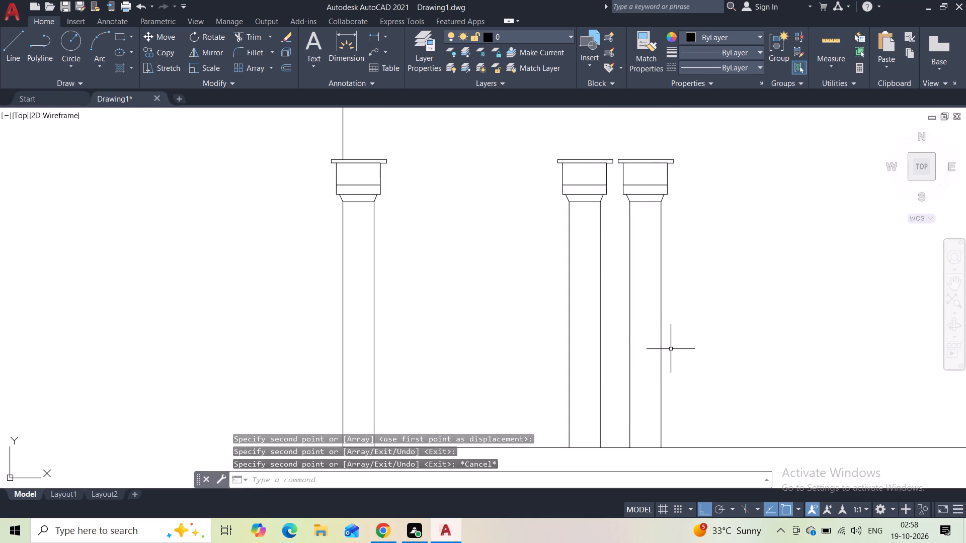
Draw a two-point circle spanning the opening between the first column's cap slab and the facing end of the second column's cap slab.
{"action": "scroll", "coordinate": [580, 269], "scroll_direction": "down", "scroll_amount": 1}
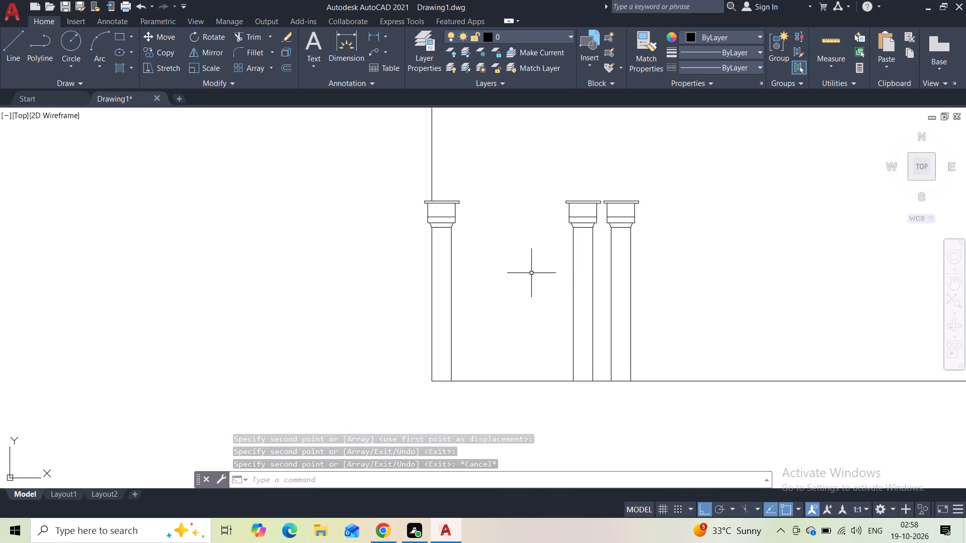
{"action": "middle_click_drag", "start_coordinate": [530, 273], "coordinate": [482, 312]}
{"action": "scroll", "coordinate": [482, 312], "scroll_direction": "down", "scroll_amount": 1}
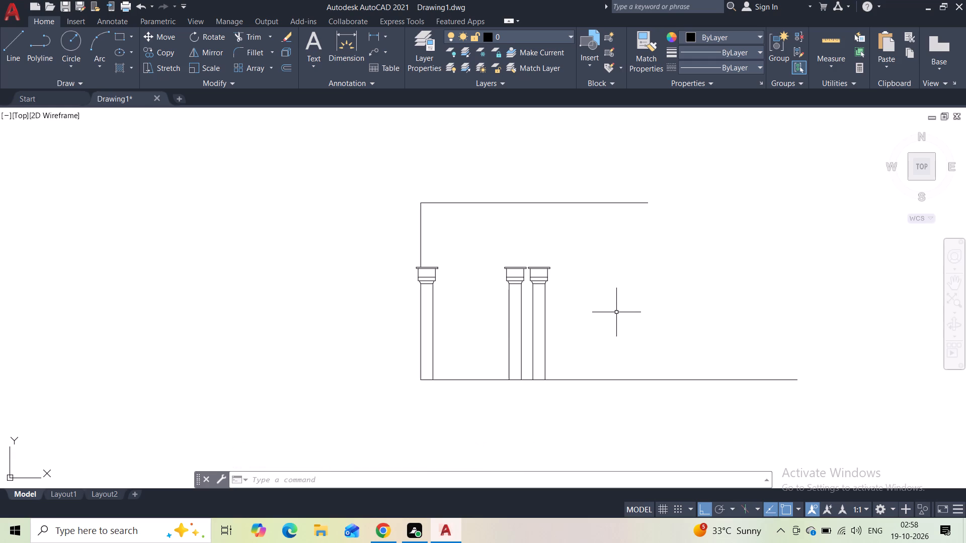
{"action": "left_click", "coordinate": [71, 60]}
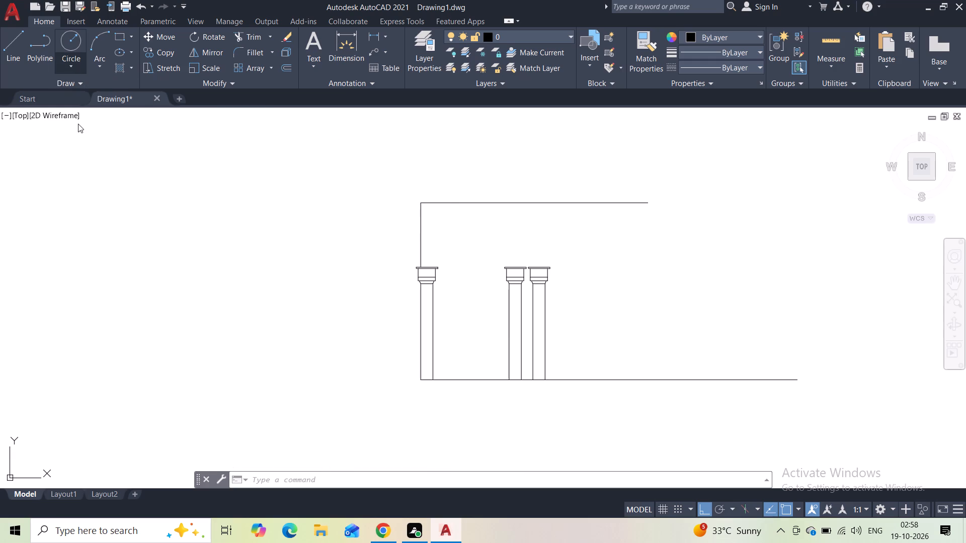
{"action": "left_click", "coordinate": [88, 139]}
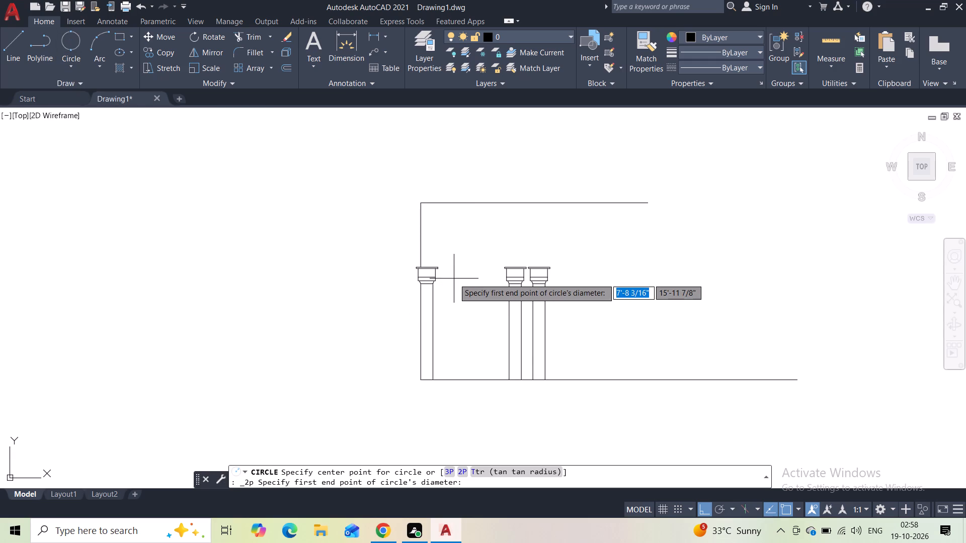
{"action": "scroll", "coordinate": [459, 249], "scroll_direction": "up", "scroll_amount": 3}
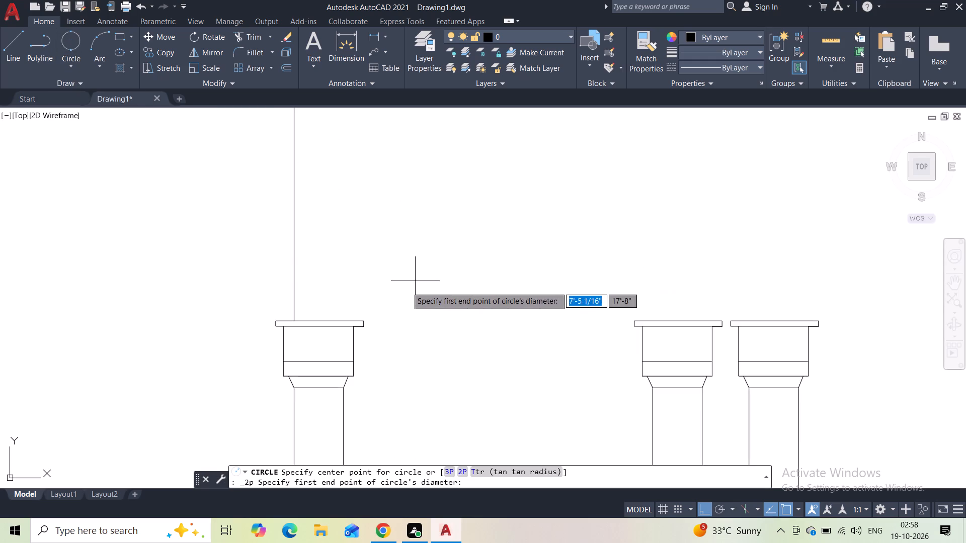
{"action": "scroll", "coordinate": [404, 296], "scroll_direction": "up", "scroll_amount": 1}
{"action": "left_click", "coordinate": [339, 333]}
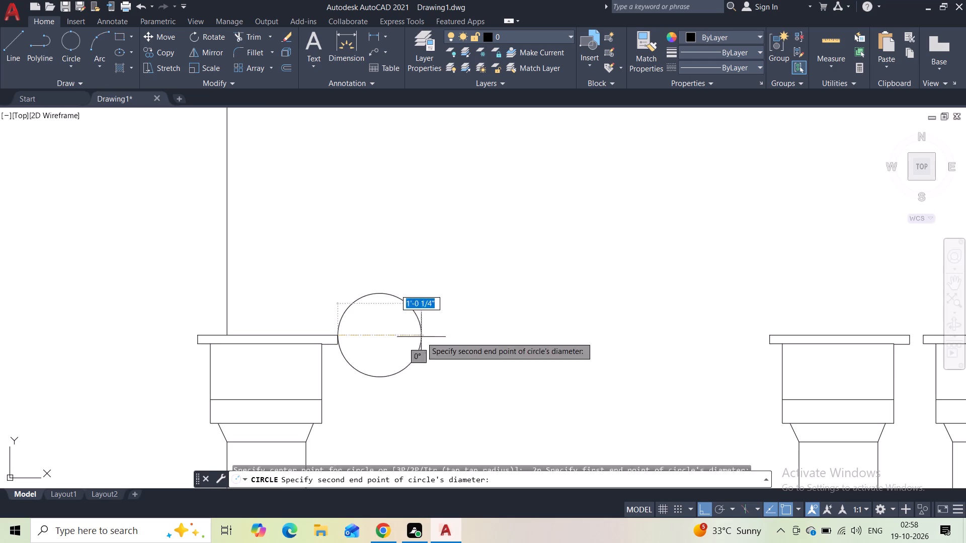
{"action": "left_click", "coordinate": [766, 337]}
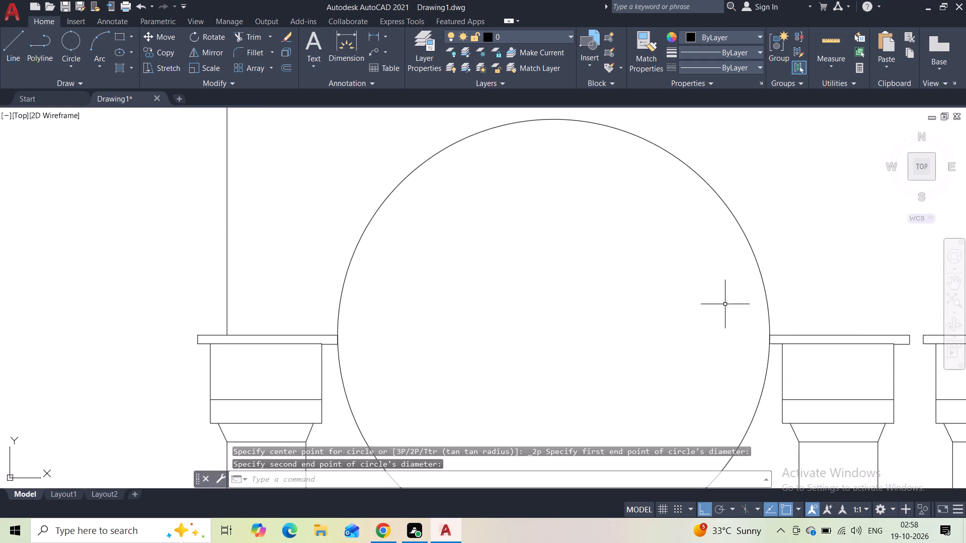
Trim away the lower half of the circle, leaving a semicircular arch between the first two columns.
{"action": "scroll", "coordinate": [717, 303], "scroll_direction": "down", "scroll_amount": 1}
{"action": "left_click", "coordinate": [250, 32]}
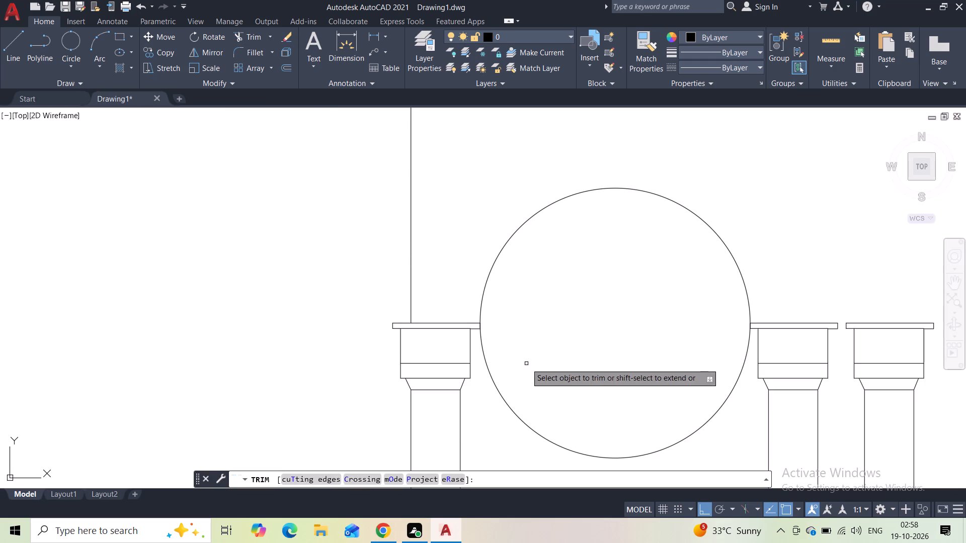
{"action": "left_click_drag", "start_coordinate": [526, 364], "coordinate": [508, 428]}
{"action": "scroll", "coordinate": [586, 382], "scroll_direction": "down", "scroll_amount": 1}
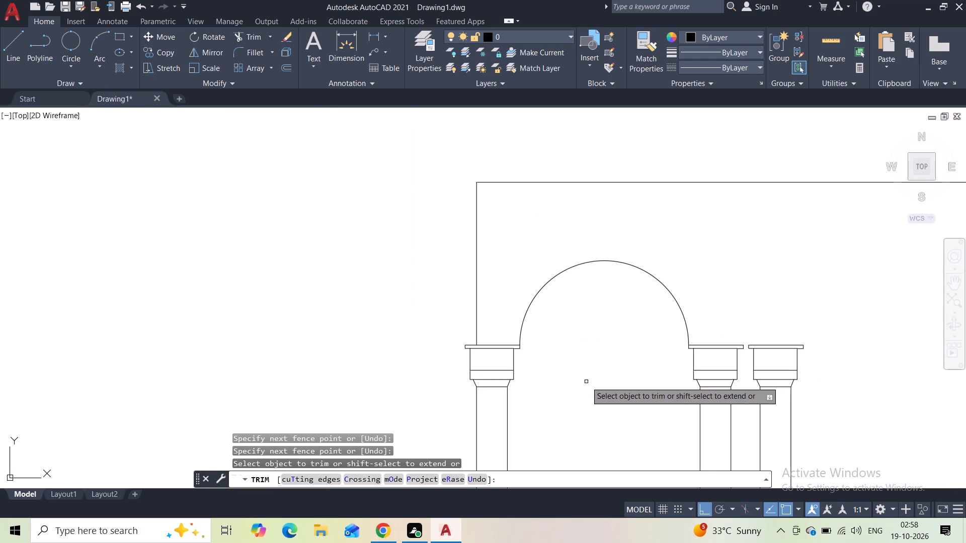
{"action": "middle_click_drag", "start_coordinate": [586, 382], "coordinate": [509, 330]}
{"action": "key", "text": "Escape"}
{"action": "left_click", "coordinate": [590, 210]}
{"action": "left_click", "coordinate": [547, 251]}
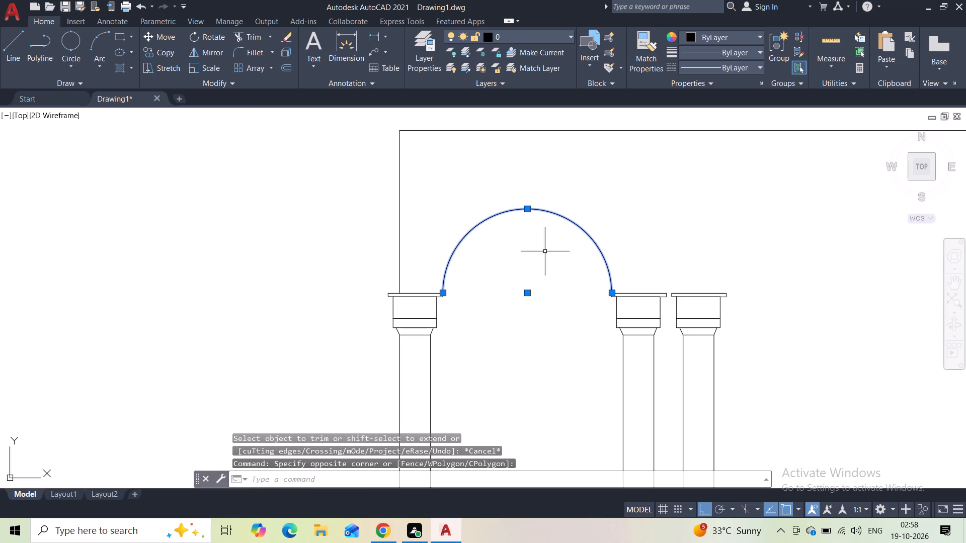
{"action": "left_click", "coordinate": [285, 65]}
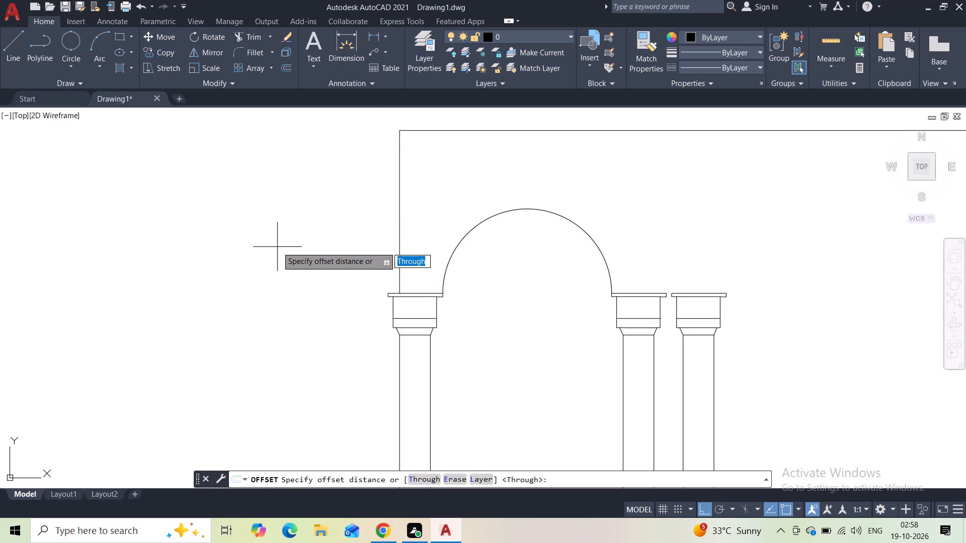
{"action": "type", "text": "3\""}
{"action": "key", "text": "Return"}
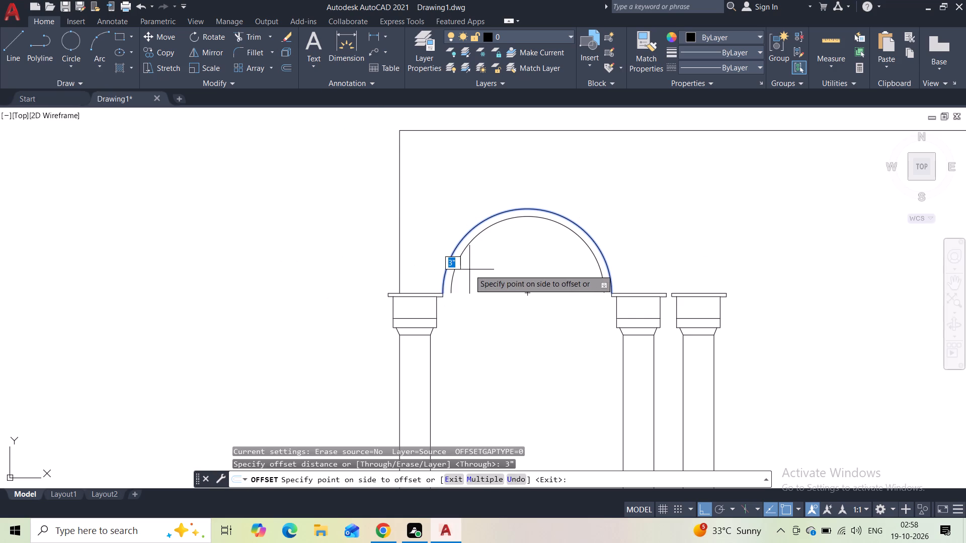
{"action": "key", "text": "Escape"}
Offset the semicircular arch between the first two columns outward by 2".
{"action": "left_click", "coordinate": [501, 209]}
{"action": "left_click", "coordinate": [493, 261]}
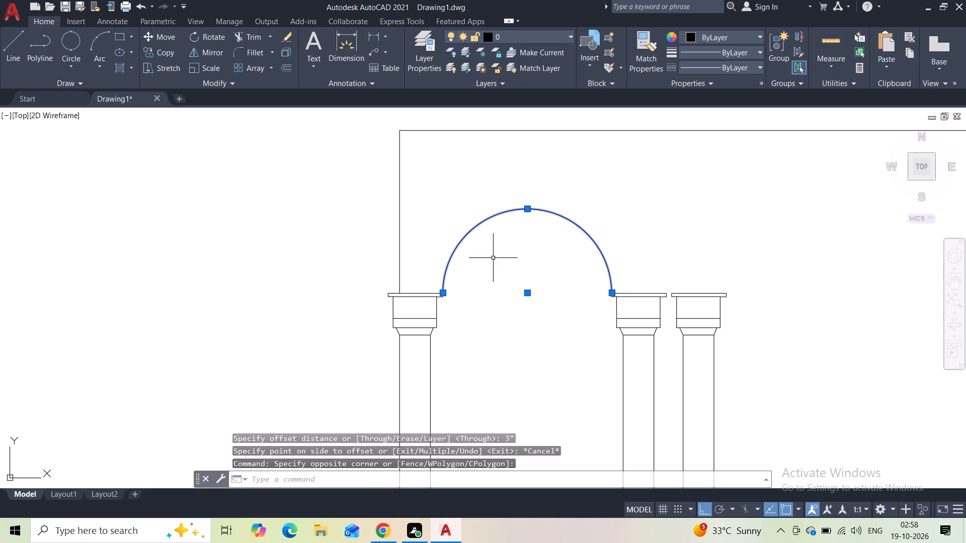
{"action": "left_click", "coordinate": [289, 69]}
{"action": "type", "text": "2\""}
{"action": "key", "text": "Return"}
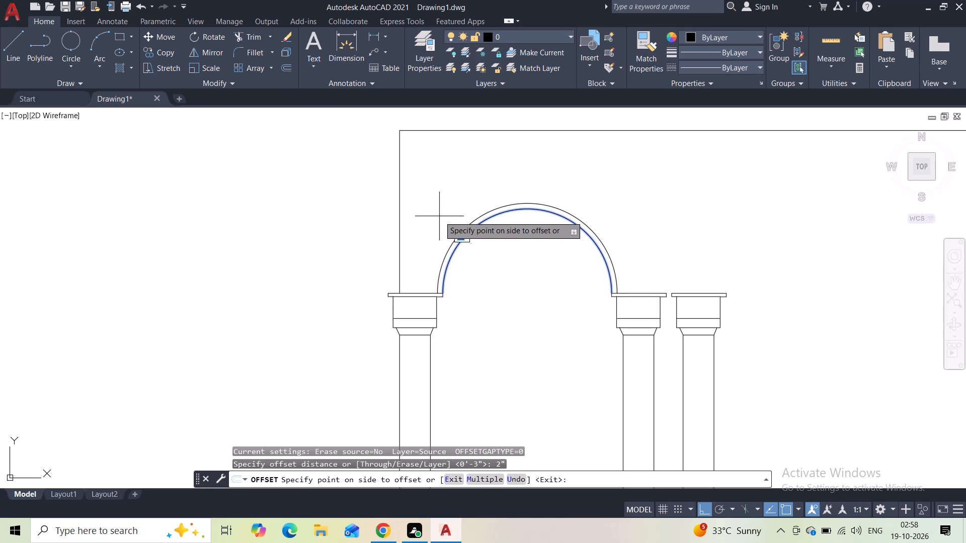
{"action": "left_click", "coordinate": [439, 216]}
{"action": "key", "text": "Escape"}
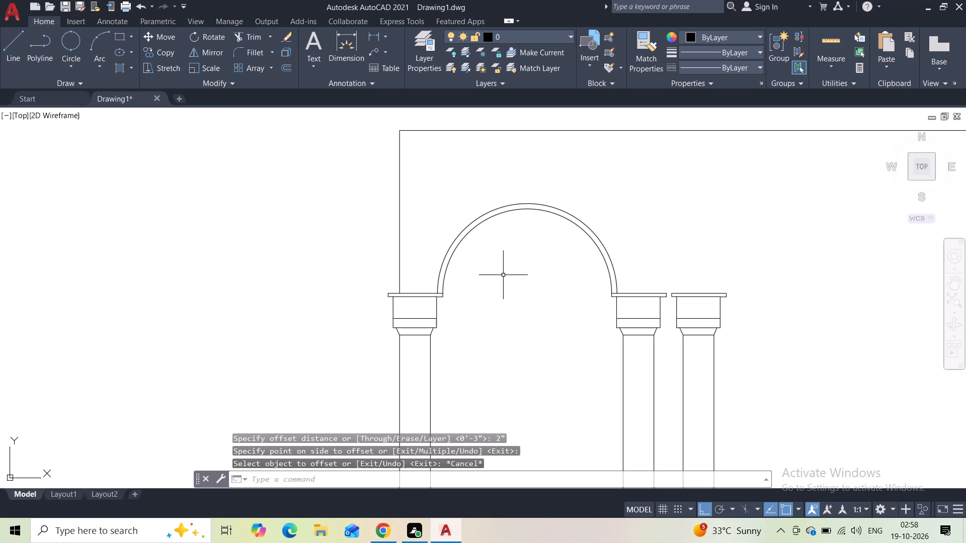
Offset the outer line of the arch outward by 13".
{"action": "left_click", "coordinate": [571, 170]}
{"action": "left_click", "coordinate": [548, 210]}
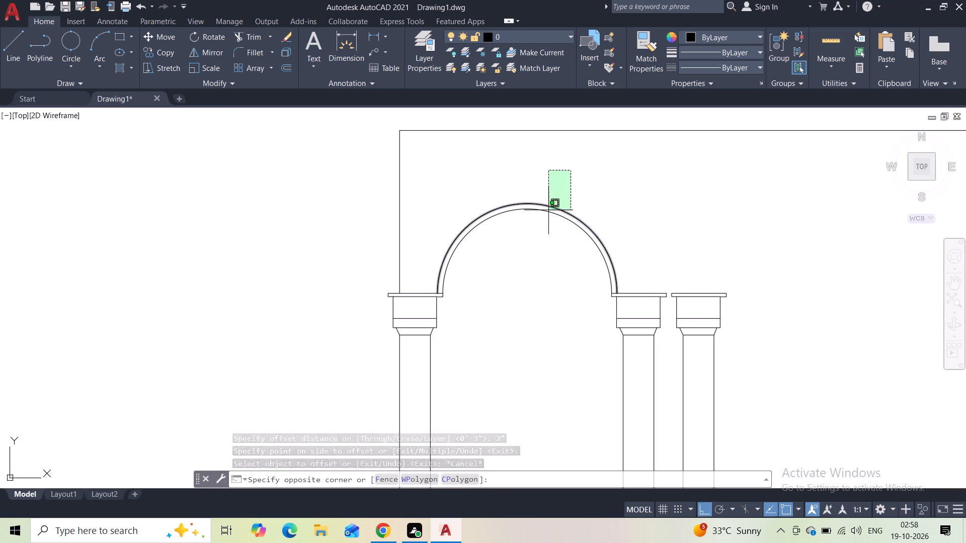
{"action": "left_click", "coordinate": [286, 67]}
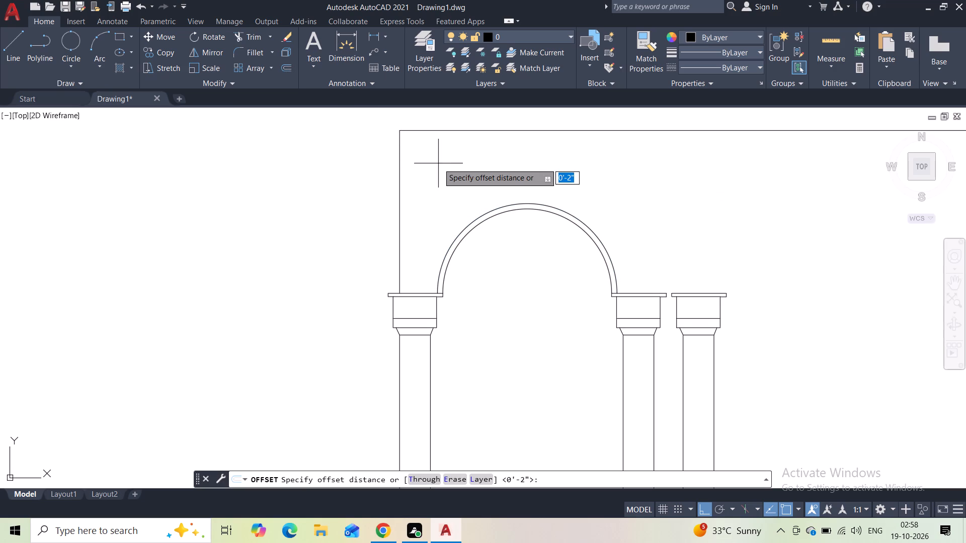
{"action": "key", "text": "9"}
{"action": "key", "text": "shift+quotedbl"}
{"action": "key", "text": "Return"}
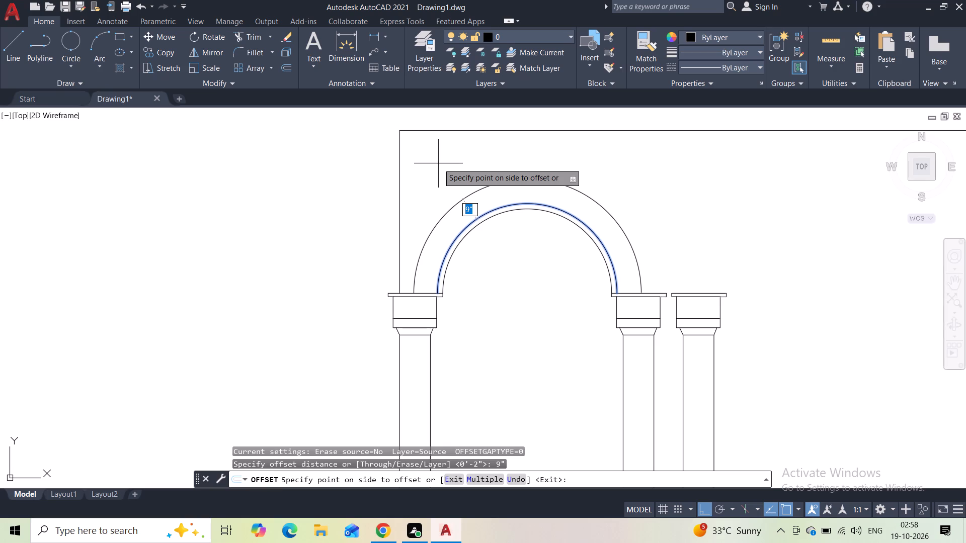
{"action": "key", "text": "BackSpace"}
{"action": "type", "text": "13"}
{"action": "key", "text": "shift+quotedbl"}
{"action": "key", "text": "Return"}
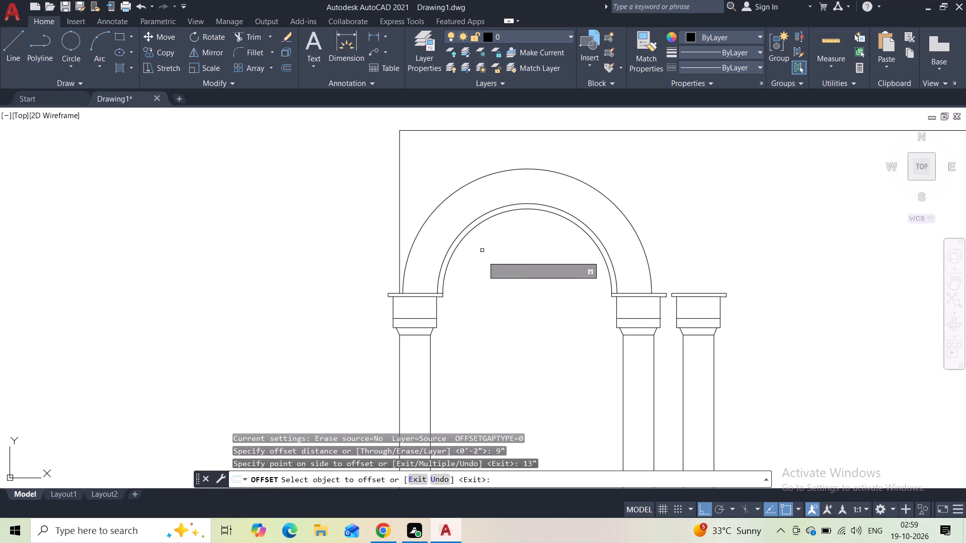
{"action": "key", "text": "Escape"}
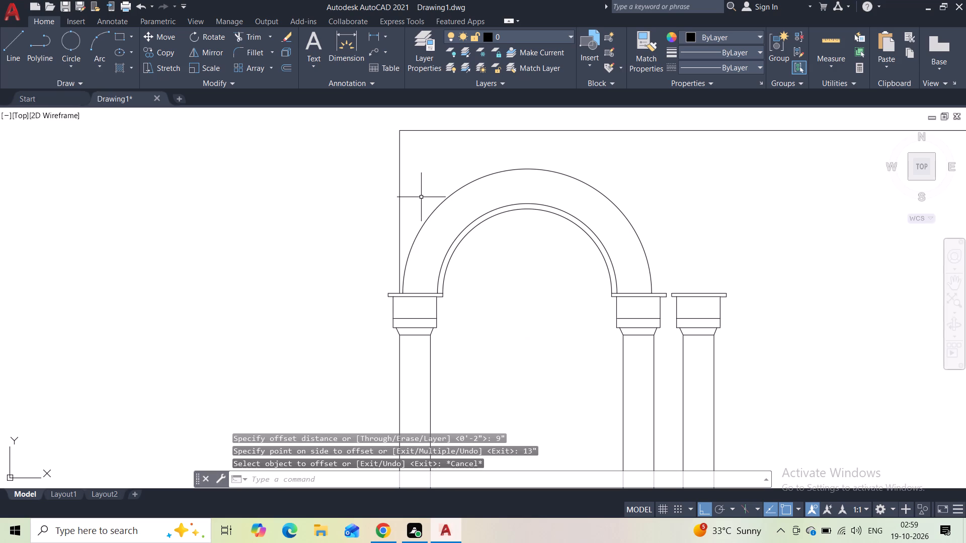
Offset the outermost arch line outward by 1".
{"action": "scroll", "coordinate": [419, 239], "scroll_direction": "up", "scroll_amount": 1}
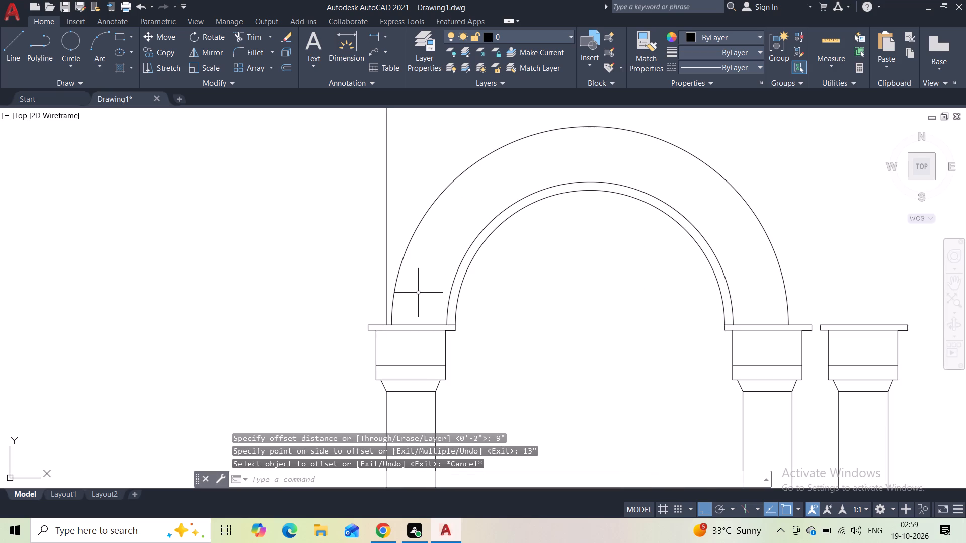
{"action": "scroll", "coordinate": [413, 299], "scroll_direction": "up", "scroll_amount": 1}
{"action": "left_click", "coordinate": [393, 275]}
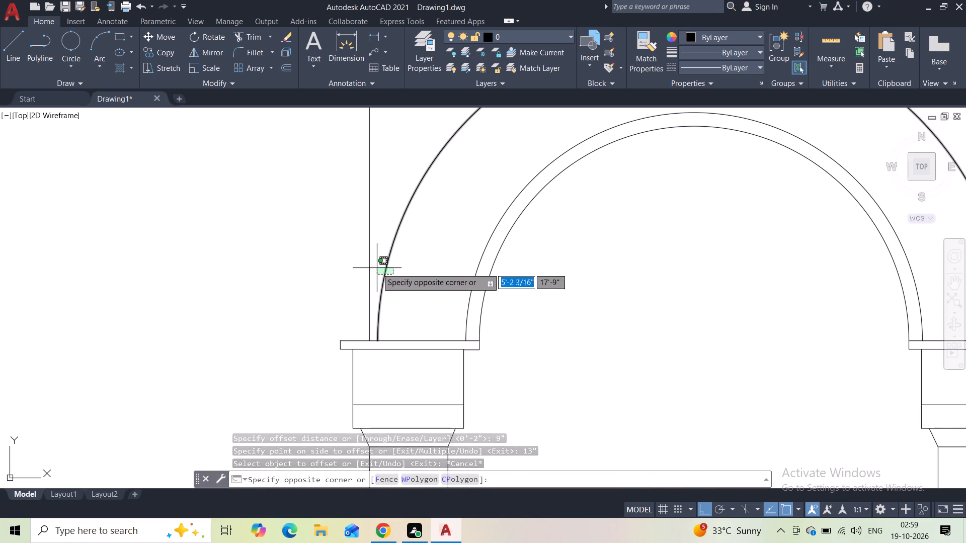
{"action": "left_click", "coordinate": [377, 268]}
{"action": "left_click", "coordinate": [289, 65]}
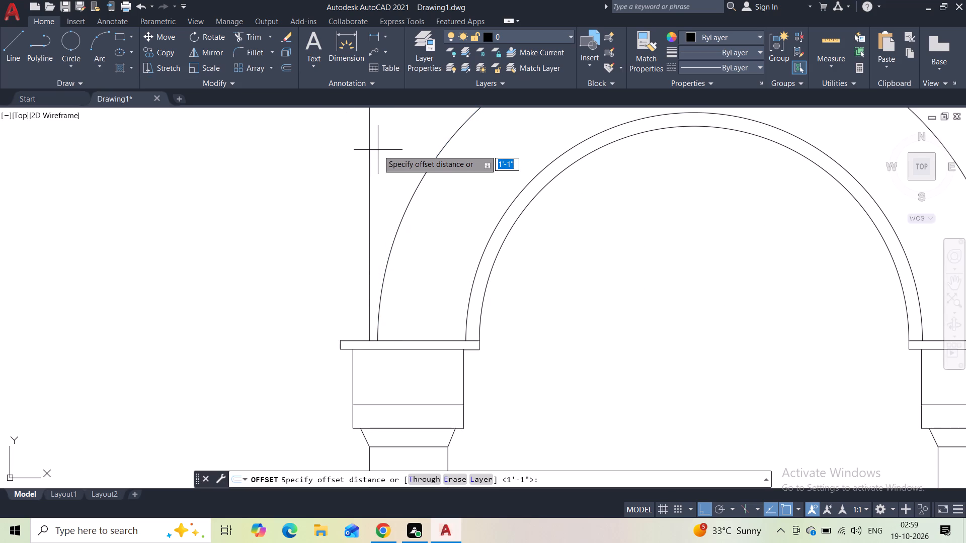
{"action": "key", "text": "1"}
{"action": "key", "text": "BackSpace"}
{"action": "type", "text": "2\""}
{"action": "key", "text": "Return"}
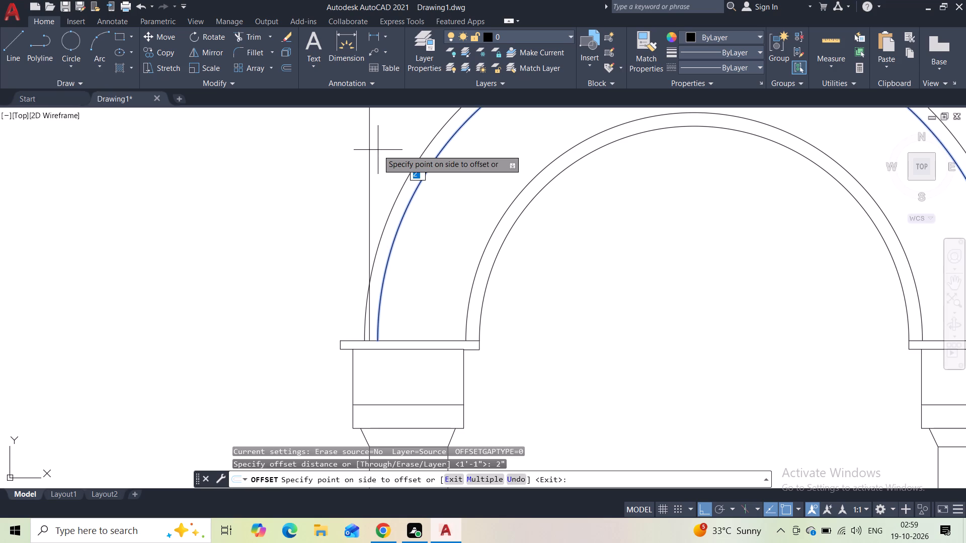
{"action": "key", "text": "BackSpace"}
{"action": "type", "text": "1\""}
{"action": "key", "text": "Return"}
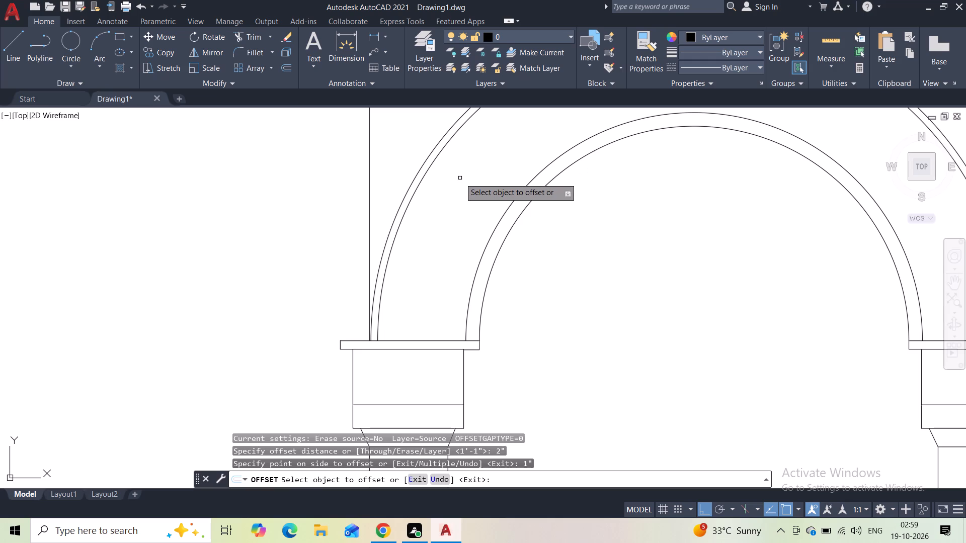
{"action": "key", "text": "Escape"}
Erase the inner of the two outermost arch lines, the one 13" out from the narrow arch band.
{"action": "left_click", "coordinate": [394, 243]}
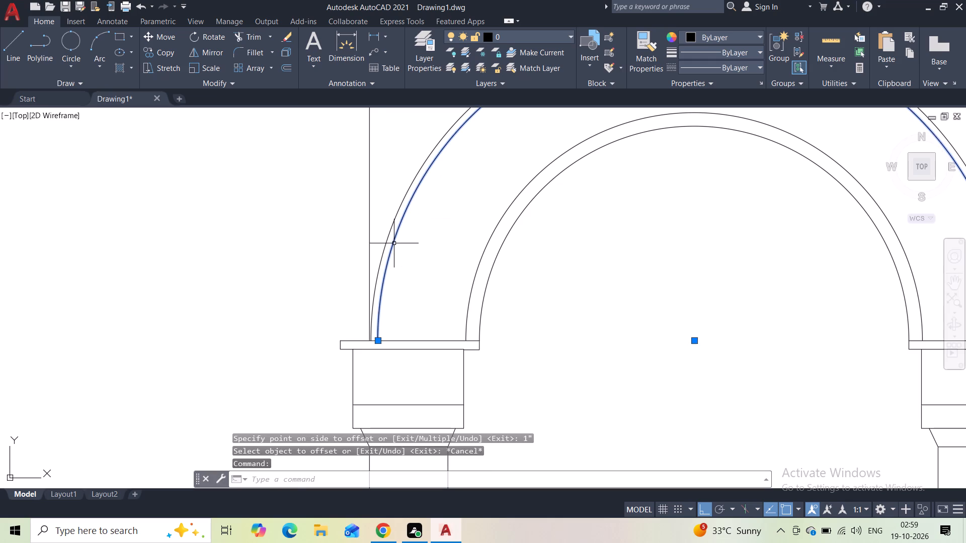
{"action": "key", "text": "Delete"}
Copy the whole third column from its bottom left corner along the base line, placing the copy beneath the end of the top line.
{"action": "scroll", "coordinate": [395, 240], "scroll_direction": "down", "scroll_amount": 2}
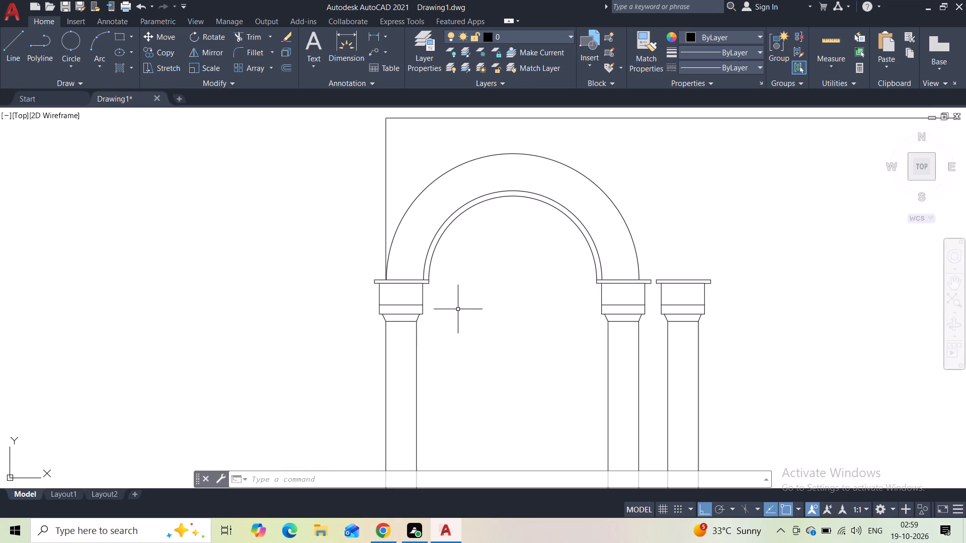
{"action": "scroll", "coordinate": [451, 354], "scroll_direction": "down", "scroll_amount": 1}
{"action": "middle_click_drag", "start_coordinate": [465, 380], "coordinate": [452, 278]}
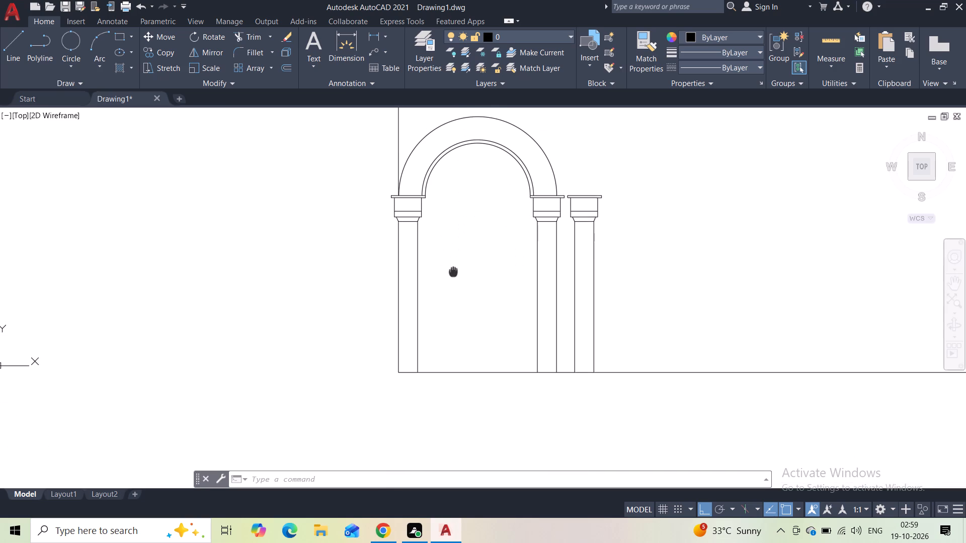
{"action": "middle_click_drag", "start_coordinate": [452, 278], "coordinate": [446, 322]}
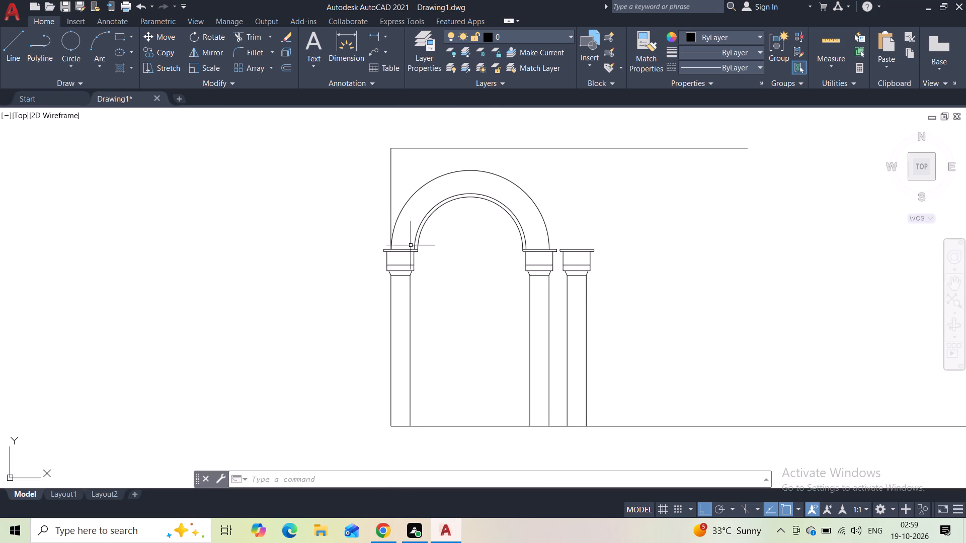
{"action": "scroll", "coordinate": [395, 244], "scroll_direction": "up", "scroll_amount": 2}
{"action": "scroll", "coordinate": [392, 245], "scroll_direction": "down", "scroll_amount": 4}
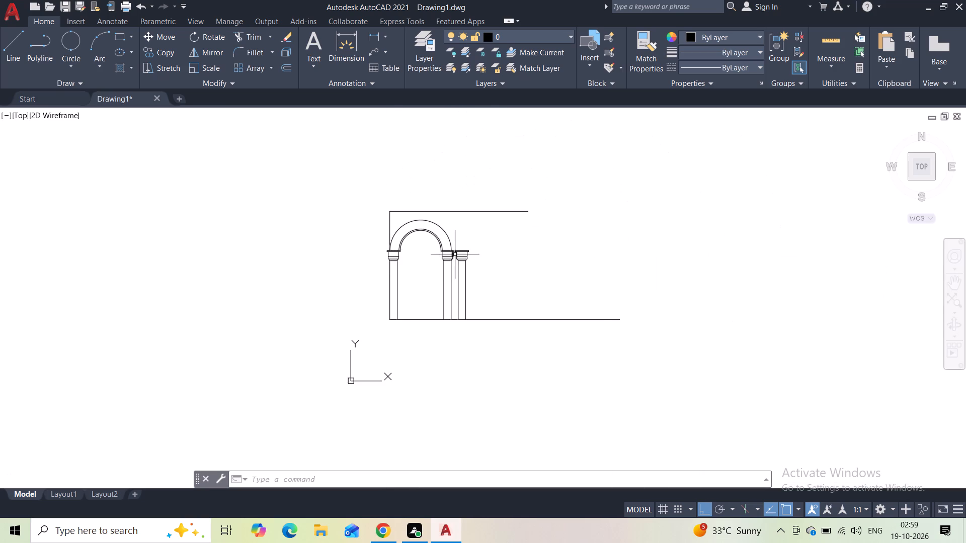
{"action": "scroll", "coordinate": [429, 263], "scroll_direction": "up", "scroll_amount": 4}
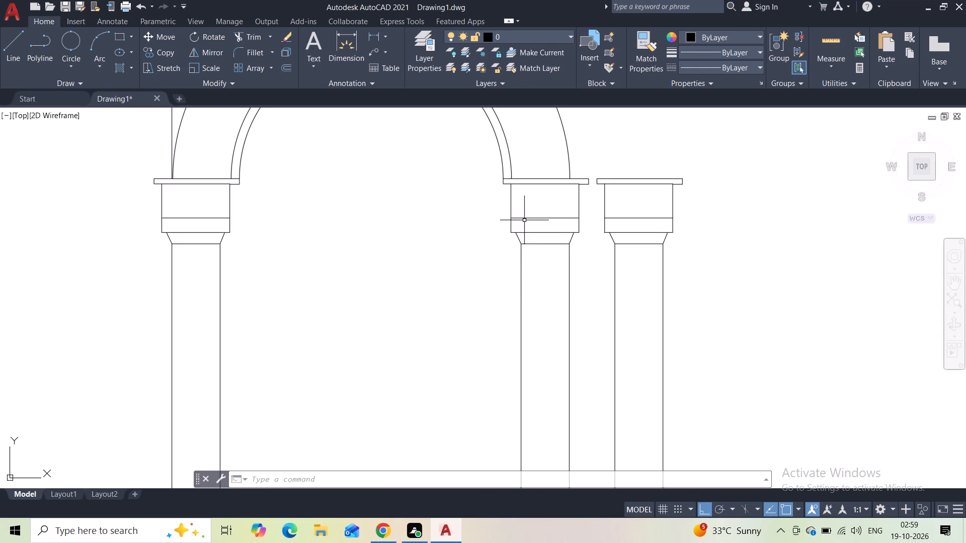
{"action": "left_click", "coordinate": [684, 155]}
{"action": "left_click", "coordinate": [619, 284]}
{"action": "left_click", "coordinate": [618, 146]}
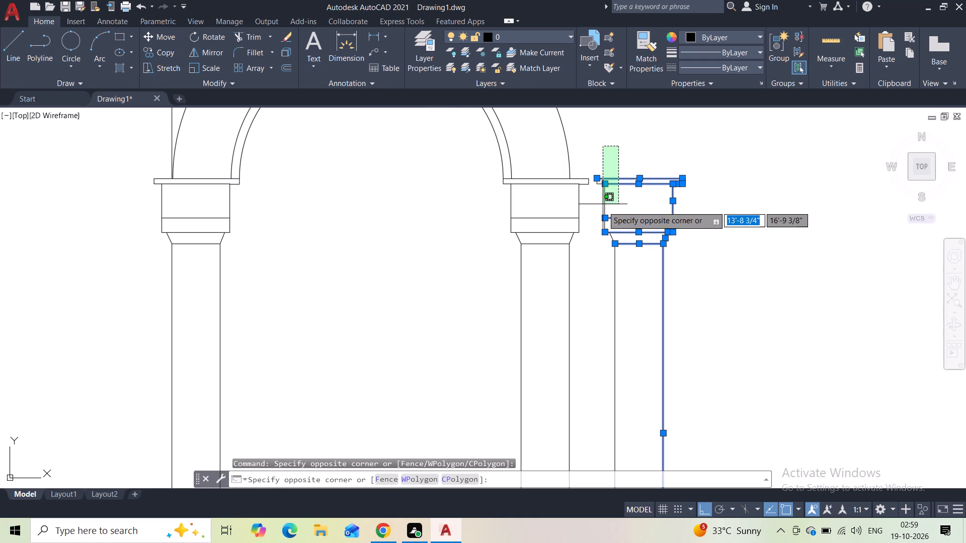
{"action": "left_click", "coordinate": [596, 229]}
{"action": "left_click", "coordinate": [655, 285]}
{"action": "left_click", "coordinate": [614, 312]}
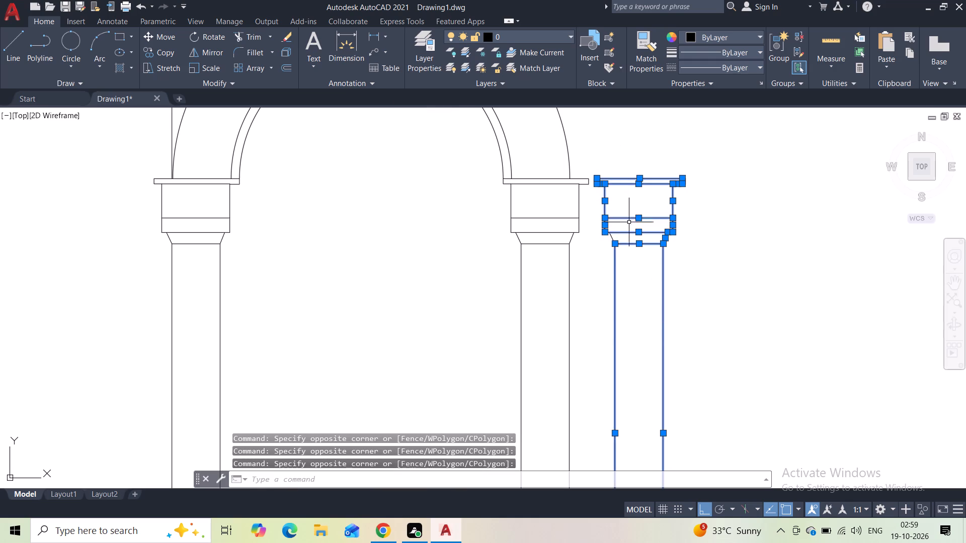
{"action": "left_click", "coordinate": [629, 218]}
{"action": "left_click", "coordinate": [601, 251]}
{"action": "left_click", "coordinate": [619, 225]}
{"action": "scroll", "coordinate": [642, 270], "scroll_direction": "down", "scroll_amount": 3}
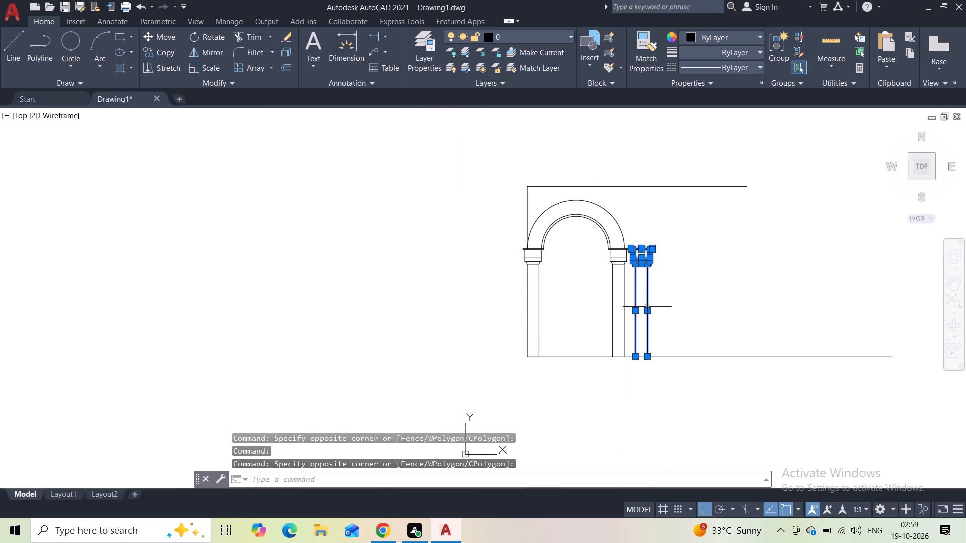
{"action": "middle_click_drag", "start_coordinate": [657, 291], "coordinate": [614, 263]}
{"action": "left_click", "coordinate": [148, 53]}
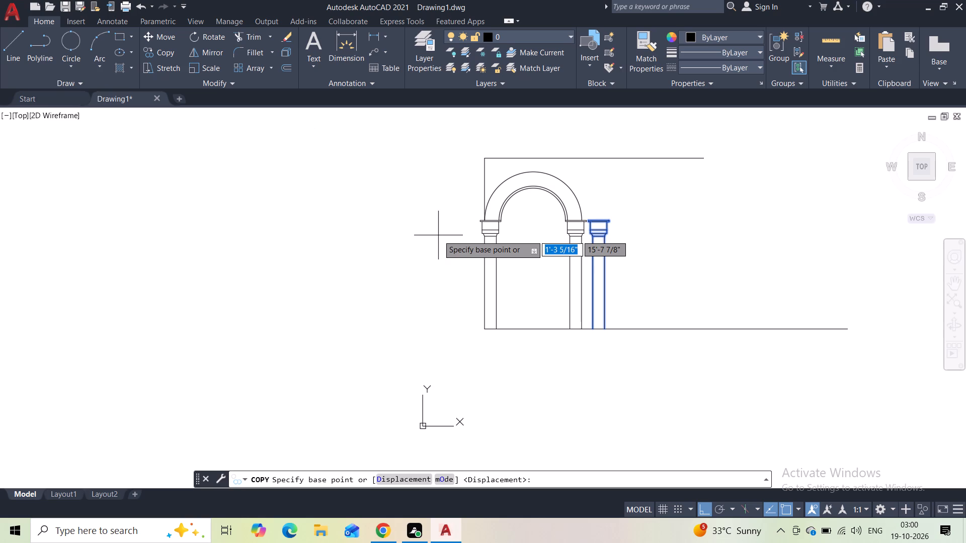
{"action": "scroll", "coordinate": [630, 279], "scroll_direction": "up", "scroll_amount": 2}
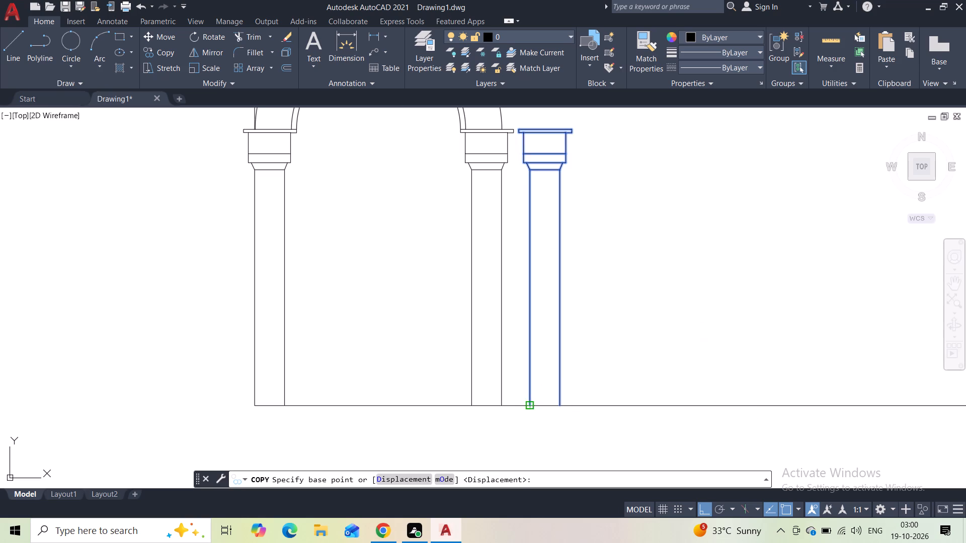
{"action": "left_click", "coordinate": [535, 407]}
{"action": "scroll", "coordinate": [654, 406], "scroll_direction": "down", "scroll_amount": 1}
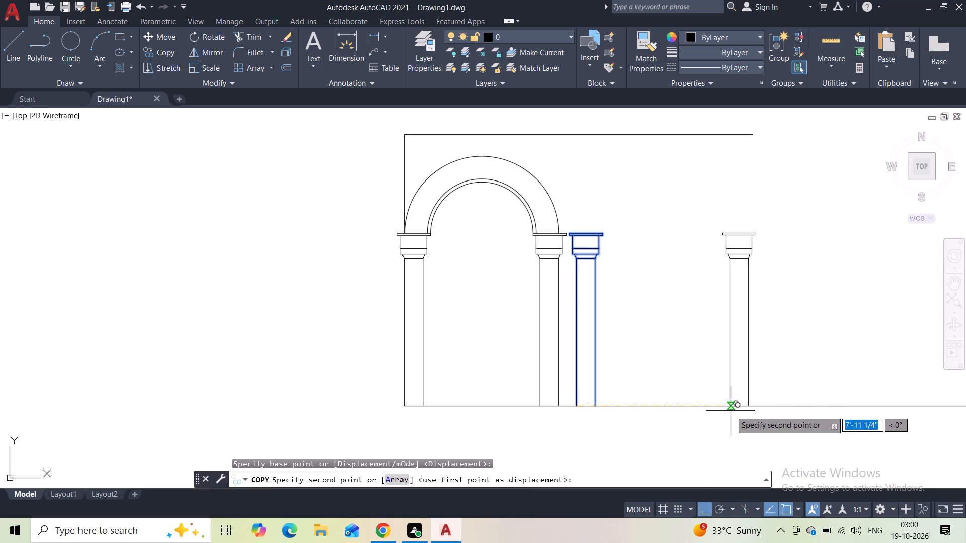
{"action": "left_click", "coordinate": [747, 407]}
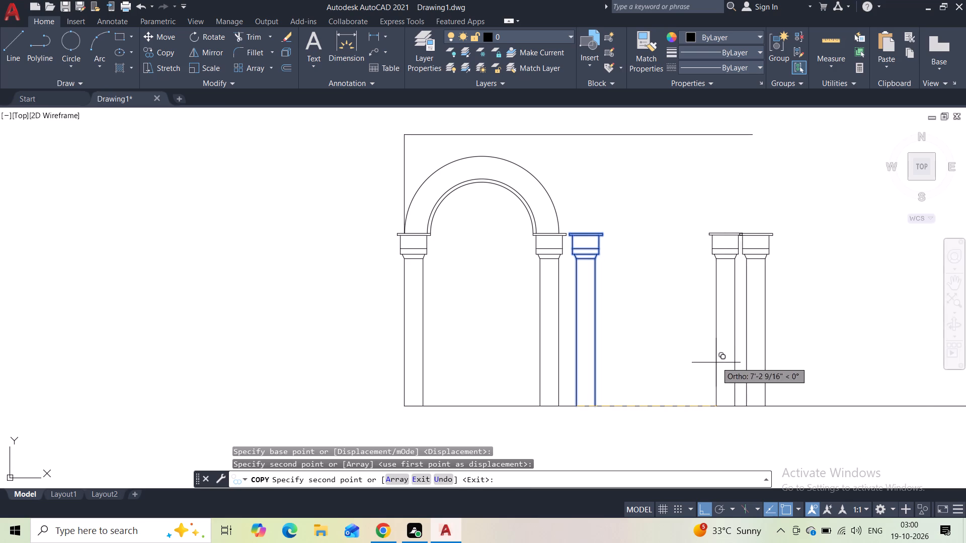
{"action": "key", "text": "Escape"}
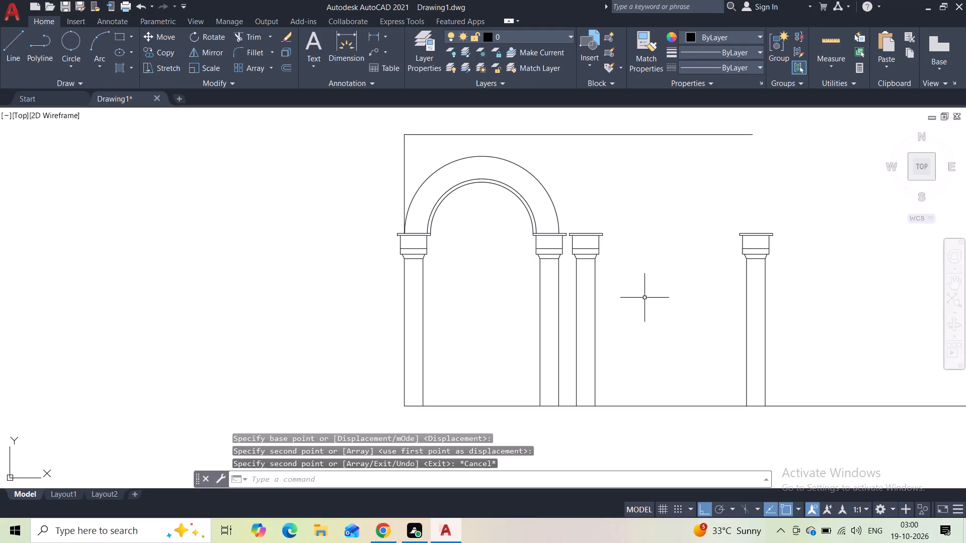
Move the third column about 2" left so its cap's top left corner meets the top right corner of the second column's cap.
{"action": "scroll", "coordinate": [607, 242], "scroll_direction": "up", "scroll_amount": 2}
{"action": "left_click", "coordinate": [605, 203]}
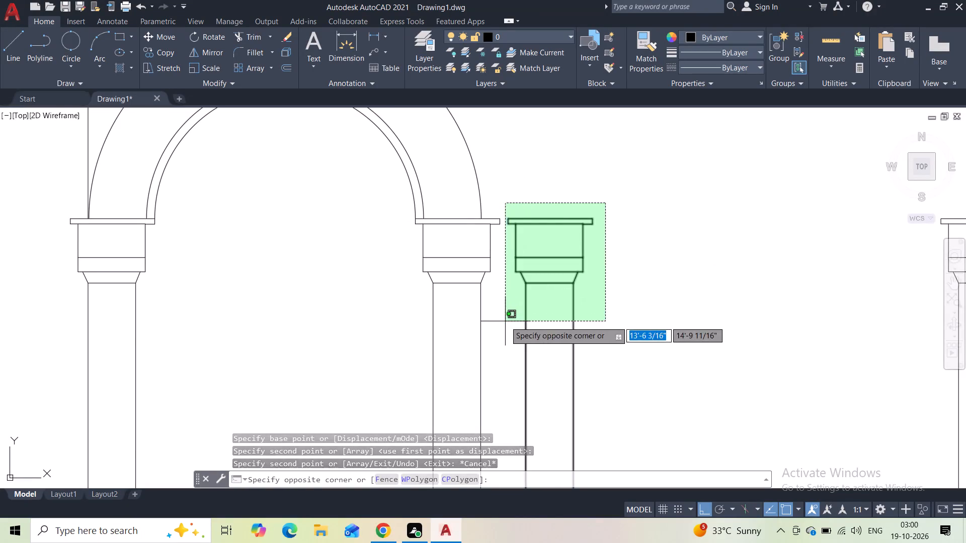
{"action": "left_click", "coordinate": [505, 321]}
{"action": "middle_click_drag", "start_coordinate": [557, 377], "coordinate": [560, 224]}
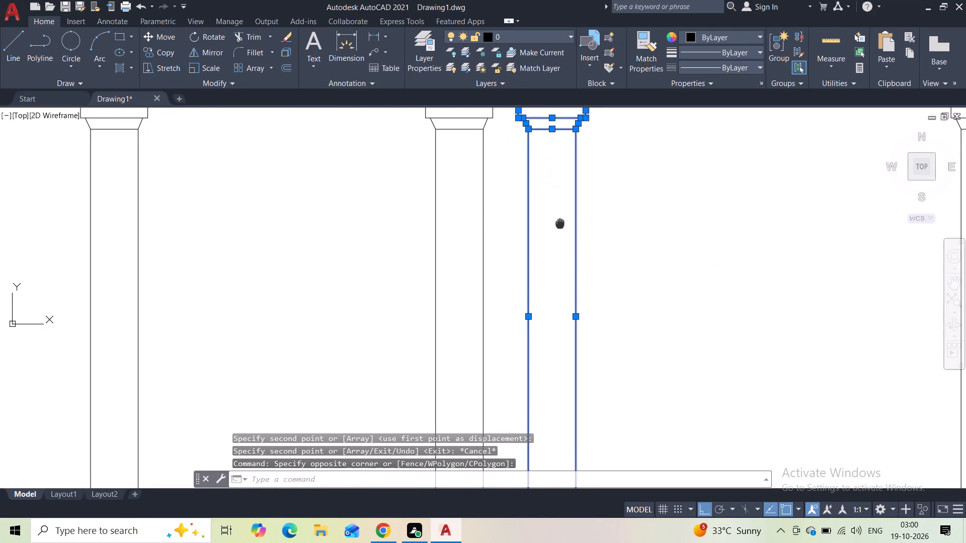
{"action": "scroll", "coordinate": [556, 276], "scroll_direction": "down", "scroll_amount": 1}
{"action": "middle_click_drag", "start_coordinate": [558, 278], "coordinate": [556, 377]}
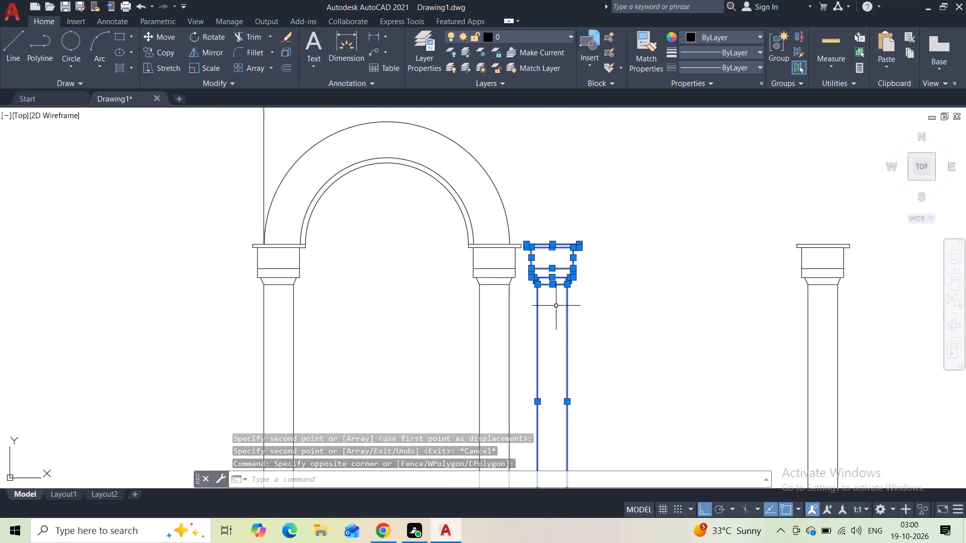
{"action": "scroll", "coordinate": [553, 259], "scroll_direction": "up", "scroll_amount": 2}
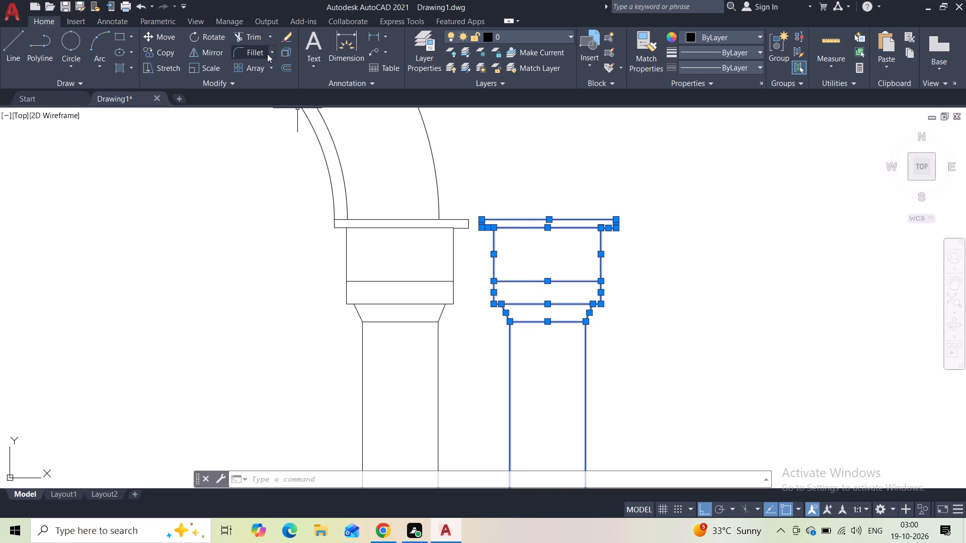
{"action": "left_click", "coordinate": [170, 38]}
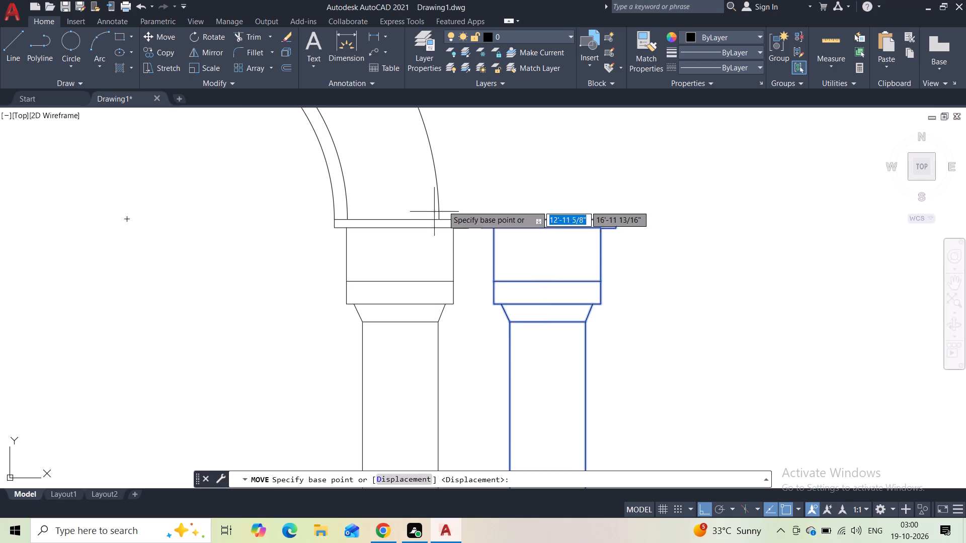
{"action": "scroll", "coordinate": [450, 204], "scroll_direction": "up", "scroll_amount": 2}
{"action": "left_click", "coordinate": [526, 247]}
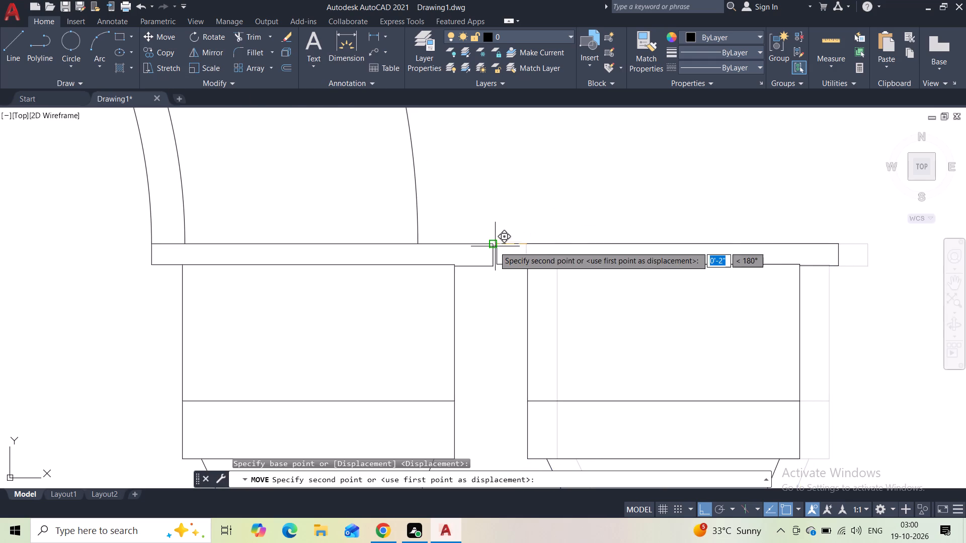
{"action": "left_click", "coordinate": [493, 246]}
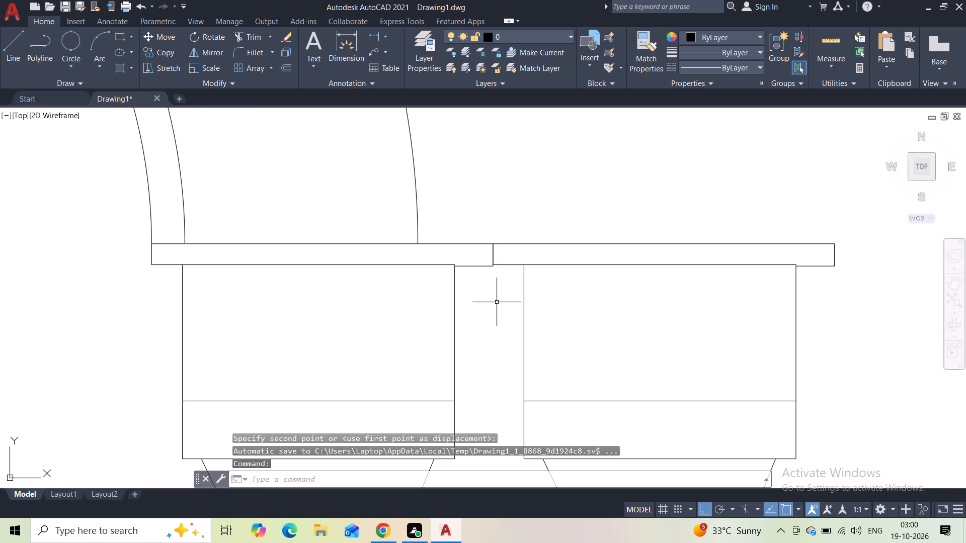
Examine where the third column's shaft meets the base line and how its cap joins the second column's cap.
{"action": "middle_click_drag", "start_coordinate": [497, 304], "coordinate": [500, 219]}
{"action": "scroll", "coordinate": [496, 233], "scroll_direction": "down", "scroll_amount": 2}
{"action": "middle_click_drag", "start_coordinate": [502, 332], "coordinate": [476, 170]}
{"action": "middle_click_drag", "start_coordinate": [498, 380], "coordinate": [478, 197]}
{"action": "scroll", "coordinate": [516, 403], "scroll_direction": "down", "scroll_amount": 1}
{"action": "middle_click_drag", "start_coordinate": [517, 326], "coordinate": [515, 205]}
{"action": "scroll", "coordinate": [503, 378], "scroll_direction": "up", "scroll_amount": 2}
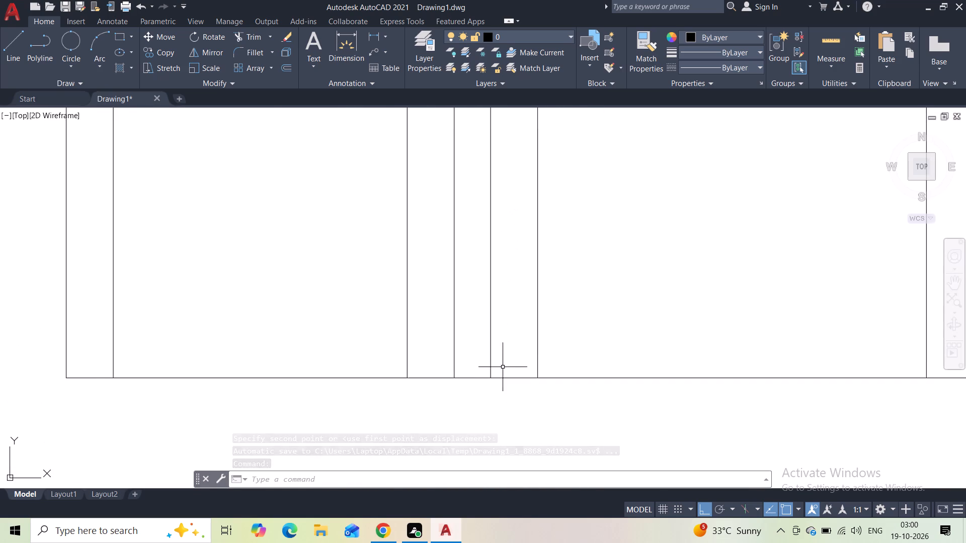
{"action": "scroll", "coordinate": [503, 380], "scroll_direction": "up", "scroll_amount": 4}
{"action": "scroll", "coordinate": [379, 364], "scroll_direction": "up", "scroll_amount": 3}
{"action": "scroll", "coordinate": [378, 364], "scroll_direction": "down", "scroll_amount": 3}
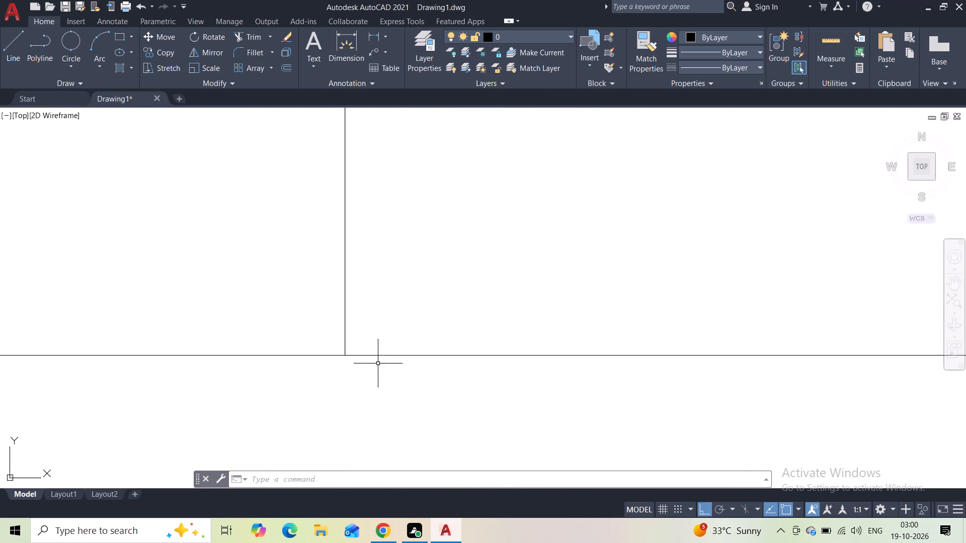
{"action": "scroll", "coordinate": [378, 364], "scroll_direction": "down", "scroll_amount": 8}
{"action": "scroll", "coordinate": [383, 262], "scroll_direction": "down", "scroll_amount": 1}
{"action": "middle_click_drag", "start_coordinate": [426, 236], "coordinate": [421, 419]}
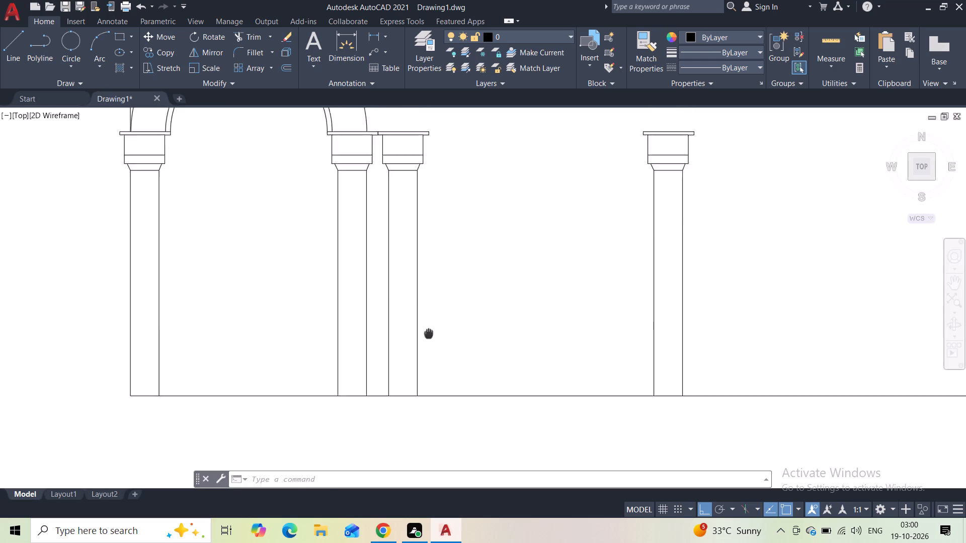
{"action": "middle_click_drag", "start_coordinate": [421, 419], "coordinate": [420, 454]}
{"action": "scroll", "coordinate": [369, 273], "scroll_direction": "up", "scroll_amount": 4}
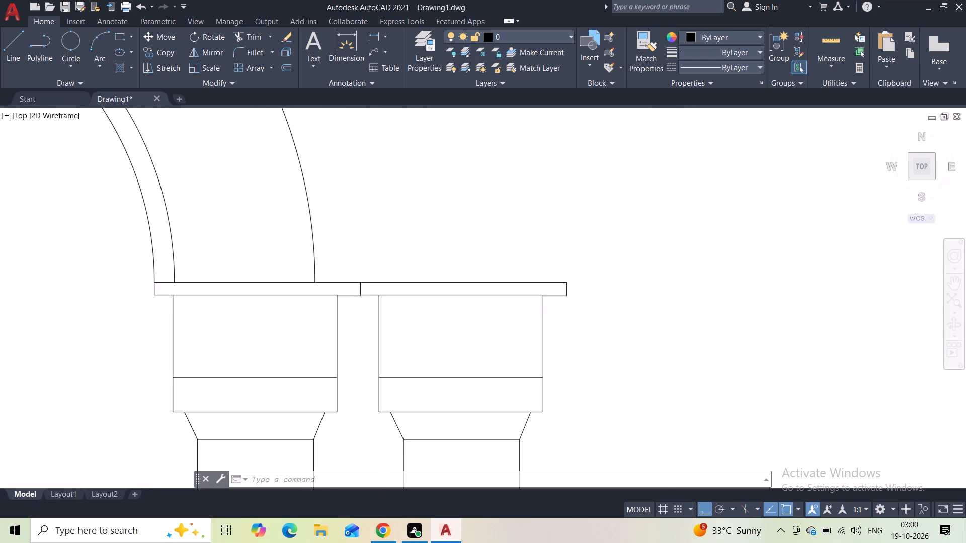
{"action": "scroll", "coordinate": [354, 299], "scroll_direction": "up", "scroll_amount": 4}
{"action": "middle_click_drag", "start_coordinate": [363, 332], "coordinate": [400, 286]}
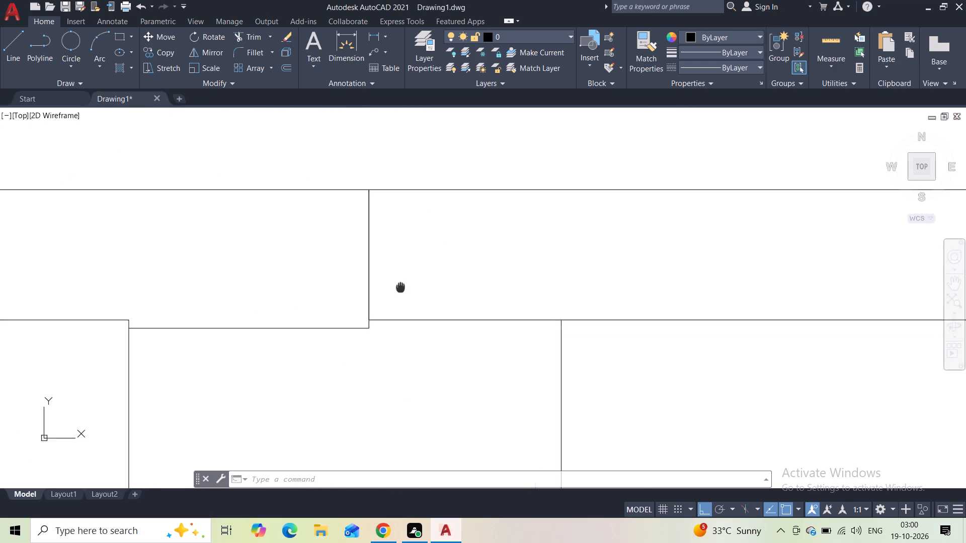
{"action": "middle_click_drag", "start_coordinate": [400, 286], "coordinate": [383, 282]}
{"action": "scroll", "coordinate": [378, 284], "scroll_direction": "down", "scroll_amount": 3}
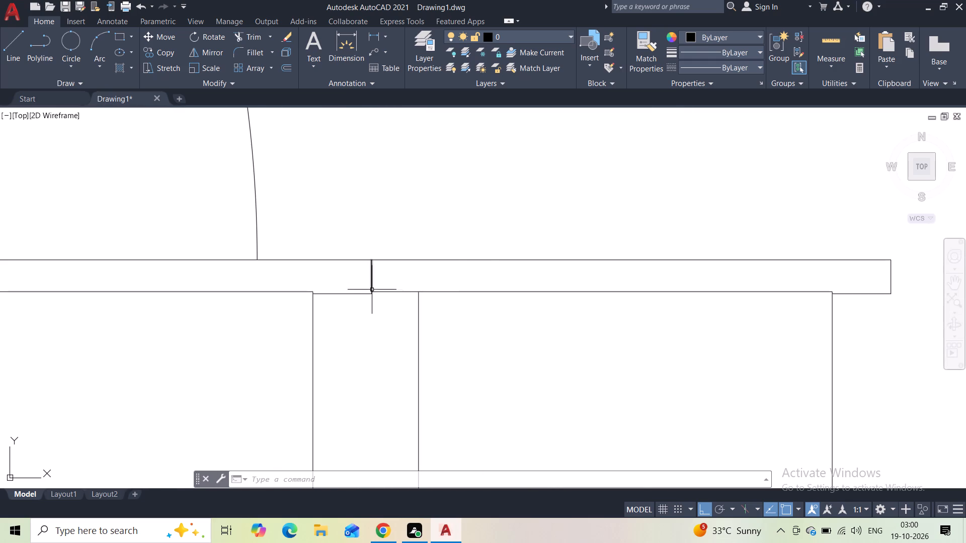
Move the third column down so its cap's lower left corner meets the lower right corner of the second column's cap.
{"action": "left_click", "coordinate": [493, 235]}
{"action": "left_click", "coordinate": [389, 392]}
{"action": "scroll", "coordinate": [454, 359], "scroll_direction": "down", "scroll_amount": 2}
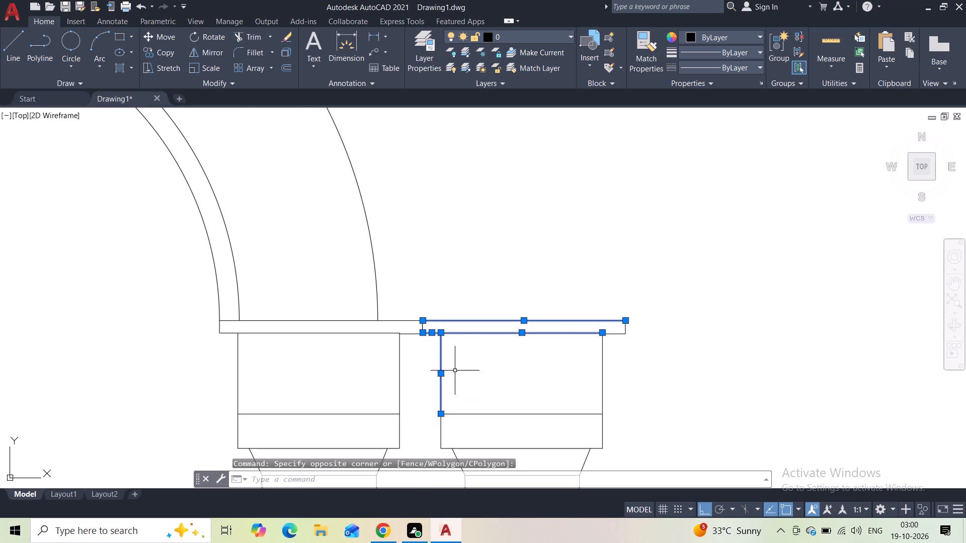
{"action": "middle_click_drag", "start_coordinate": [481, 374], "coordinate": [438, 224]}
{"action": "scroll", "coordinate": [442, 266], "scroll_direction": "down", "scroll_amount": 2}
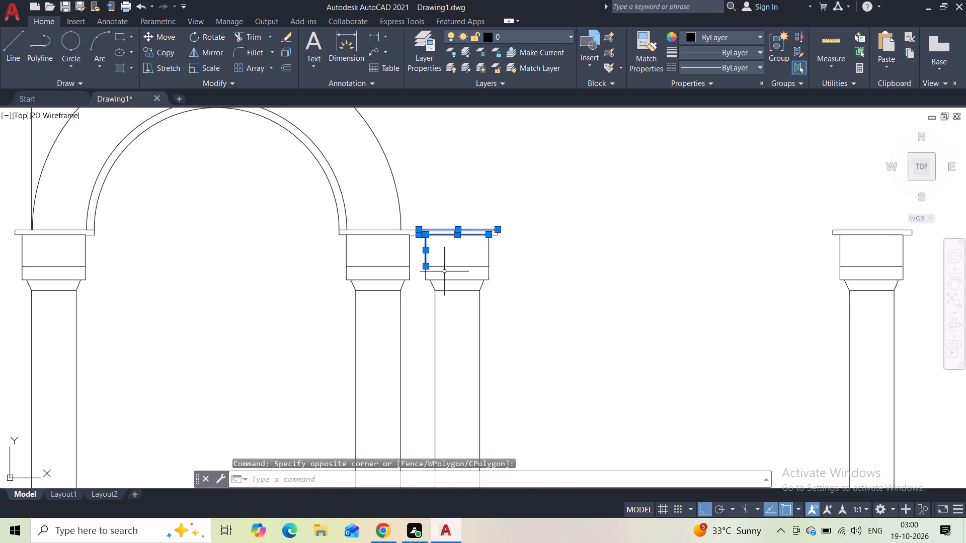
{"action": "scroll", "coordinate": [452, 270], "scroll_direction": "down", "scroll_amount": 2}
{"action": "left_click", "coordinate": [488, 243]}
{"action": "left_click", "coordinate": [447, 335]}
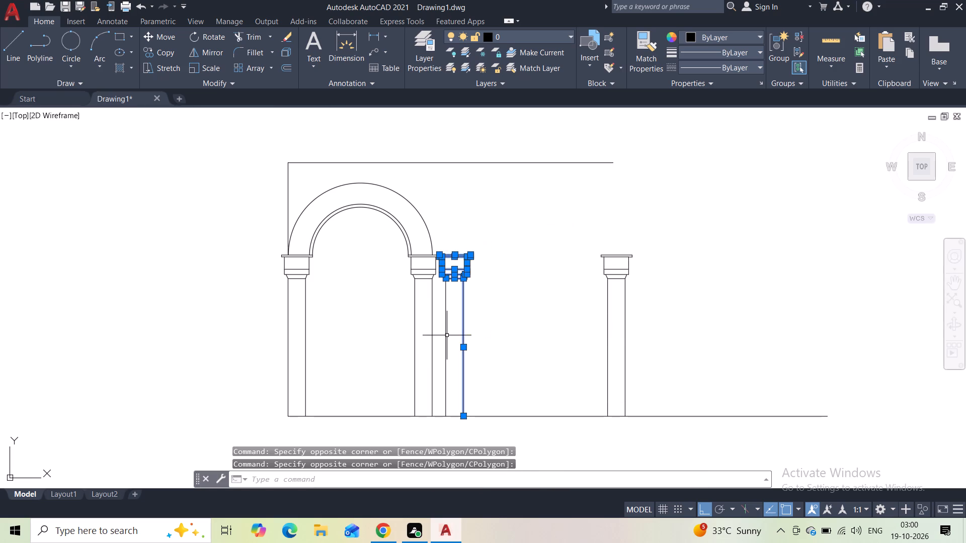
{"action": "left_click", "coordinate": [451, 324]}
{"action": "left_click", "coordinate": [441, 333]}
{"action": "scroll", "coordinate": [445, 266], "scroll_direction": "up", "scroll_amount": 2}
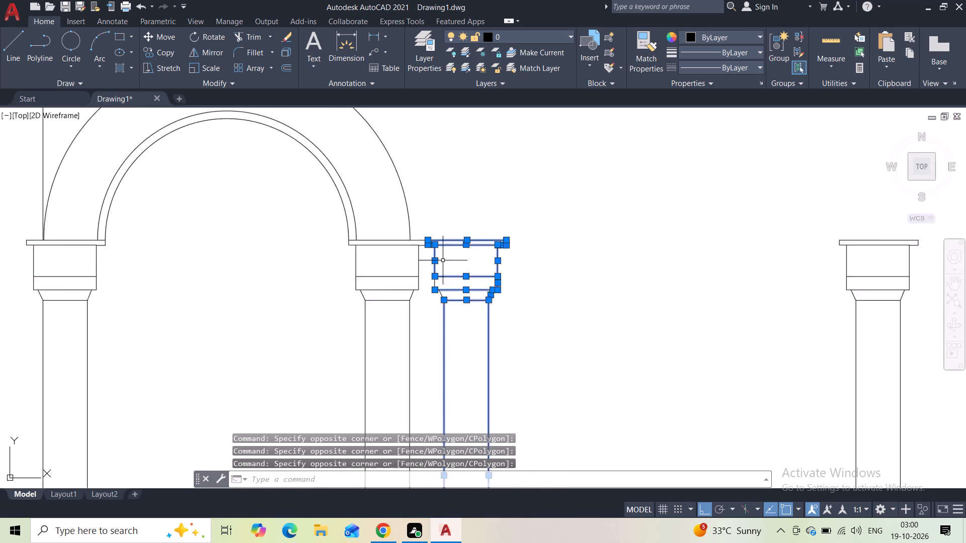
{"action": "scroll", "coordinate": [443, 260], "scroll_direction": "up", "scroll_amount": 4}
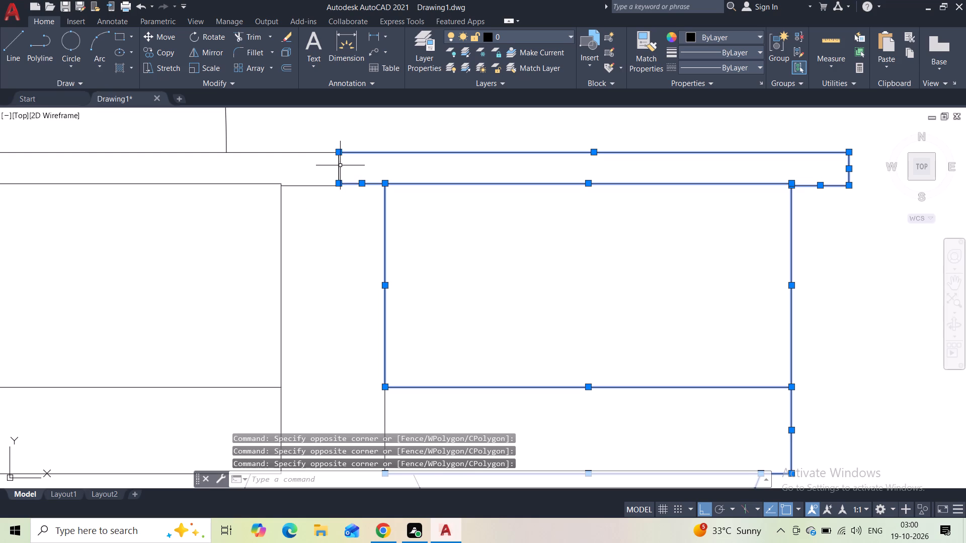
{"action": "left_click", "coordinate": [339, 168]}
{"action": "scroll", "coordinate": [346, 174], "scroll_direction": "up", "scroll_amount": 3}
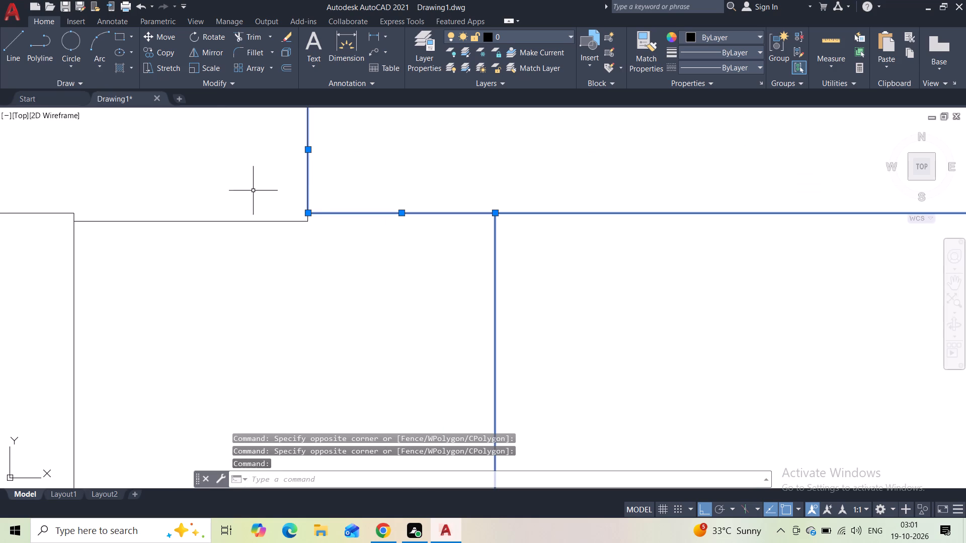
{"action": "left_click", "coordinate": [166, 40]}
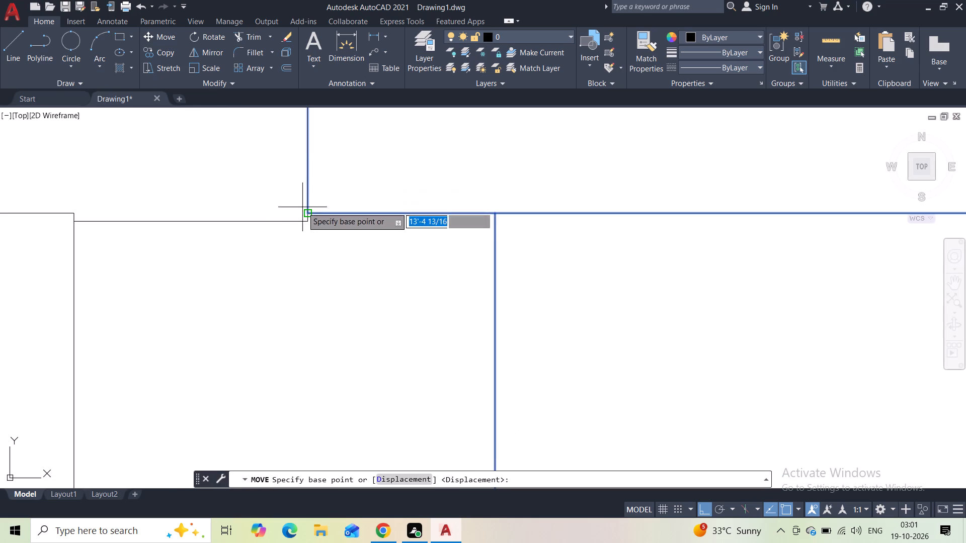
{"action": "left_click", "coordinate": [309, 212]}
{"action": "left_click", "coordinate": [308, 219]}
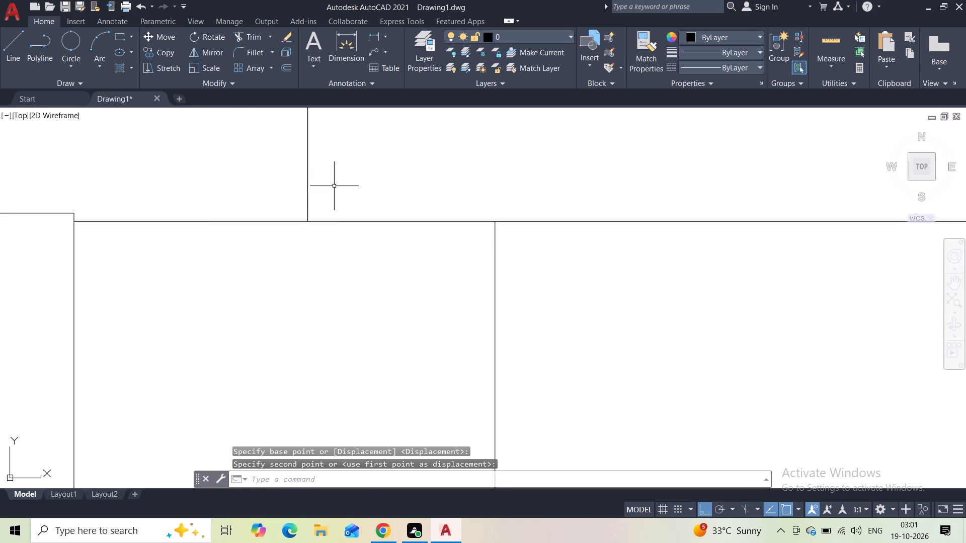
Examine the third column's shaft ends at the base line and the joint between the two adjacent caps.
{"action": "scroll", "coordinate": [335, 186], "scroll_direction": "down", "scroll_amount": 3}
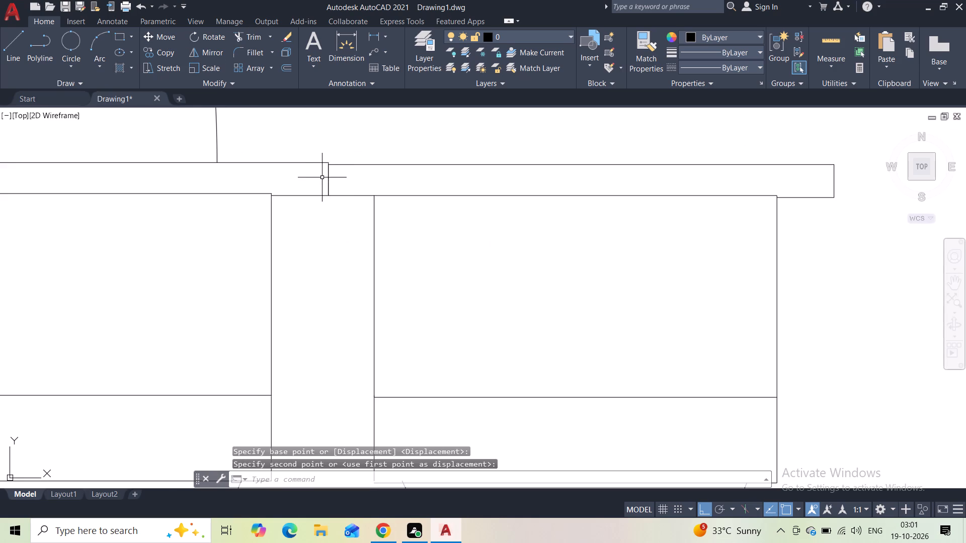
{"action": "scroll", "coordinate": [311, 181], "scroll_direction": "down", "scroll_amount": 2}
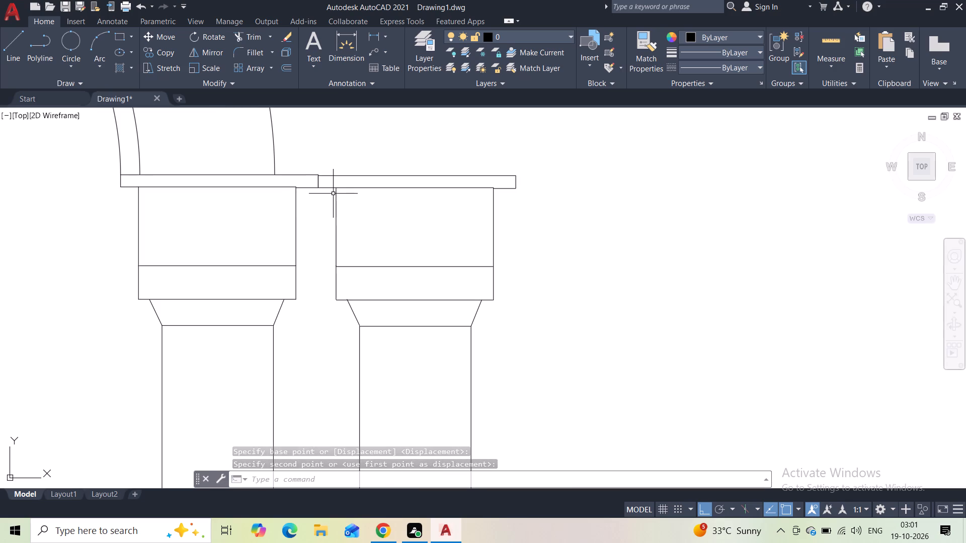
{"action": "middle_click", "coordinate": [397, 348]}
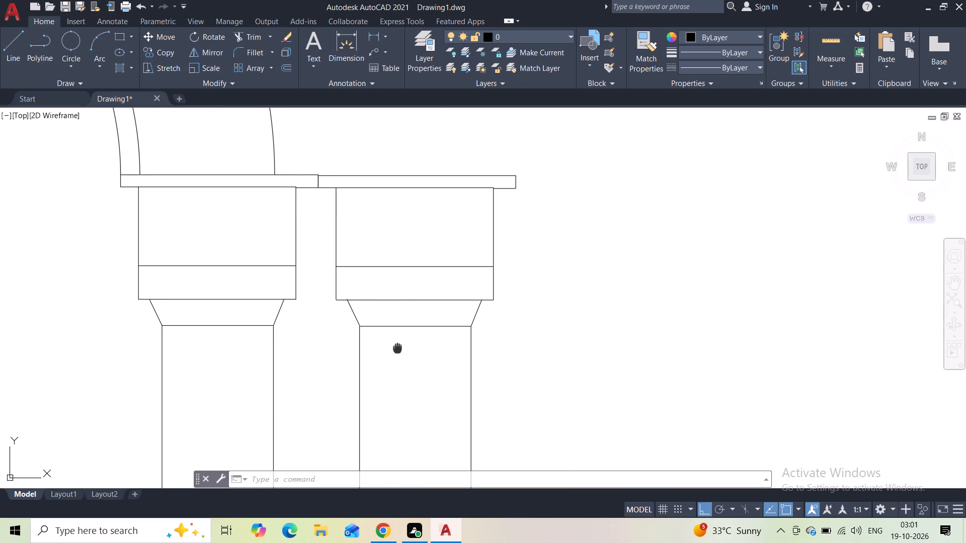
{"action": "scroll", "coordinate": [400, 391], "scroll_direction": "down", "scroll_amount": 2}
{"action": "middle_click_drag", "start_coordinate": [409, 402], "coordinate": [404, 356]}
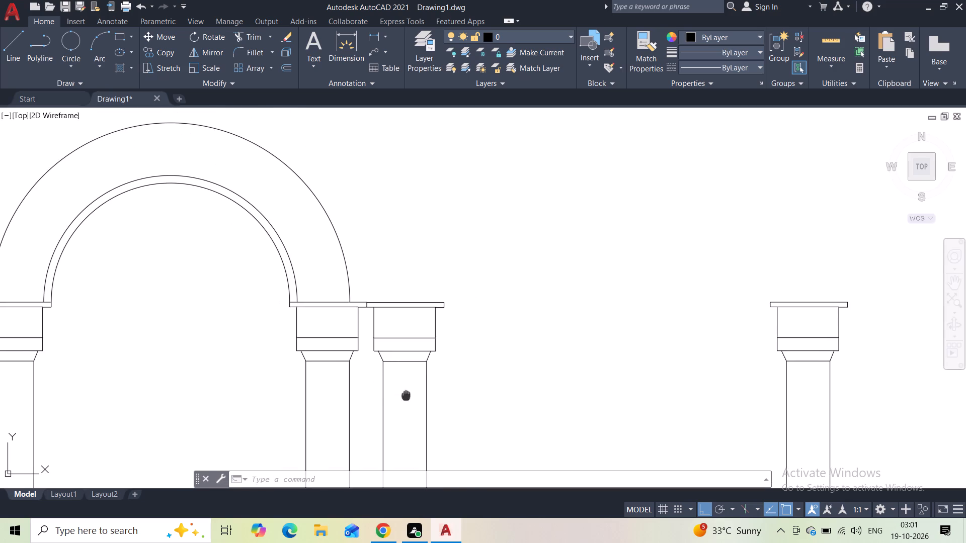
{"action": "middle_click_drag", "start_coordinate": [404, 356], "coordinate": [400, 193]}
{"action": "middle_click_drag", "start_coordinate": [386, 346], "coordinate": [381, 195]}
{"action": "scroll", "coordinate": [380, 355], "scroll_direction": "up", "scroll_amount": 2}
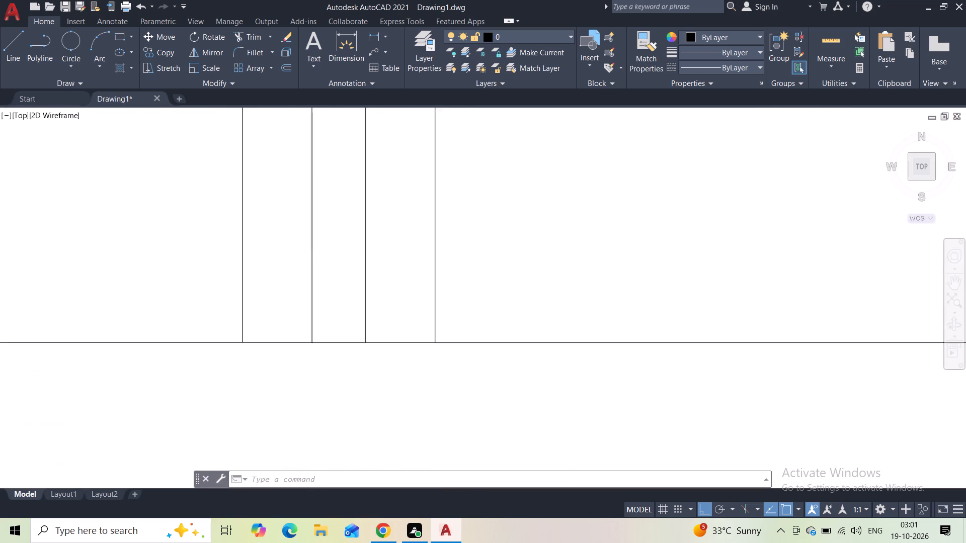
{"action": "scroll", "coordinate": [380, 355], "scroll_direction": "up", "scroll_amount": 1}
{"action": "scroll", "coordinate": [347, 320], "scroll_direction": "up", "scroll_amount": 3}
{"action": "scroll", "coordinate": [306, 342], "scroll_direction": "up", "scroll_amount": 5}
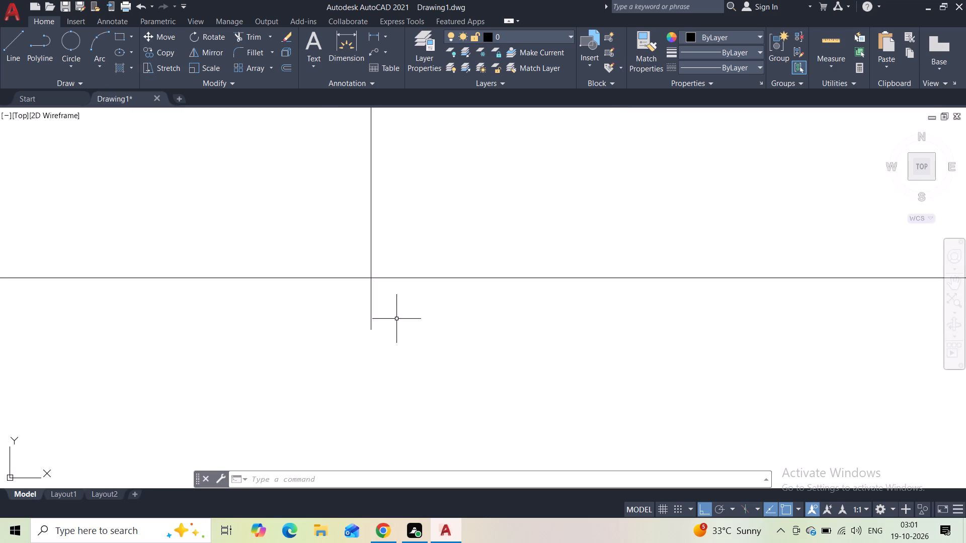
{"action": "left_click", "coordinate": [396, 318]}
{"action": "left_click", "coordinate": [331, 318]}
{"action": "scroll", "coordinate": [343, 315], "scroll_direction": "down", "scroll_amount": 9}
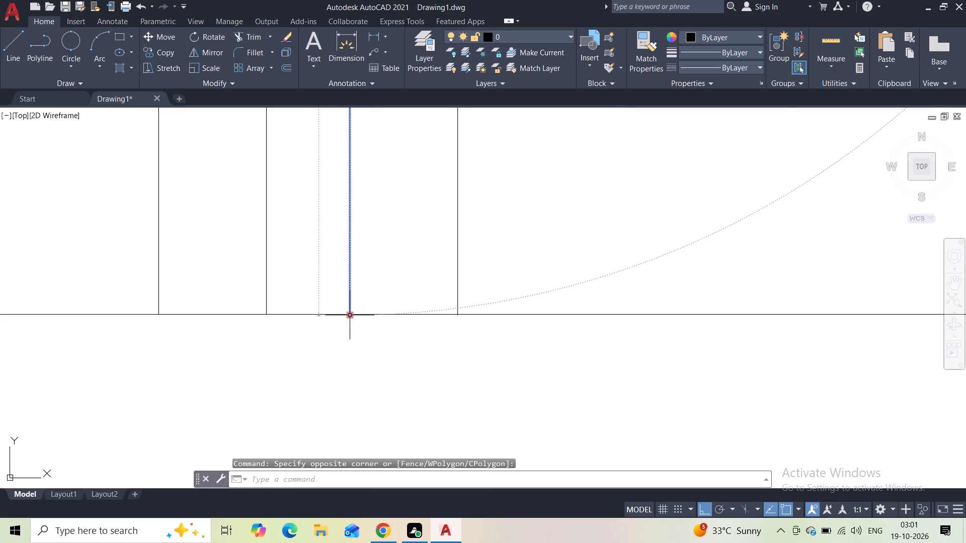
{"action": "key", "text": "Escape"}
{"action": "scroll", "coordinate": [366, 278], "scroll_direction": "down", "scroll_amount": 2}
{"action": "middle_click_drag", "start_coordinate": [379, 246], "coordinate": [376, 425]}
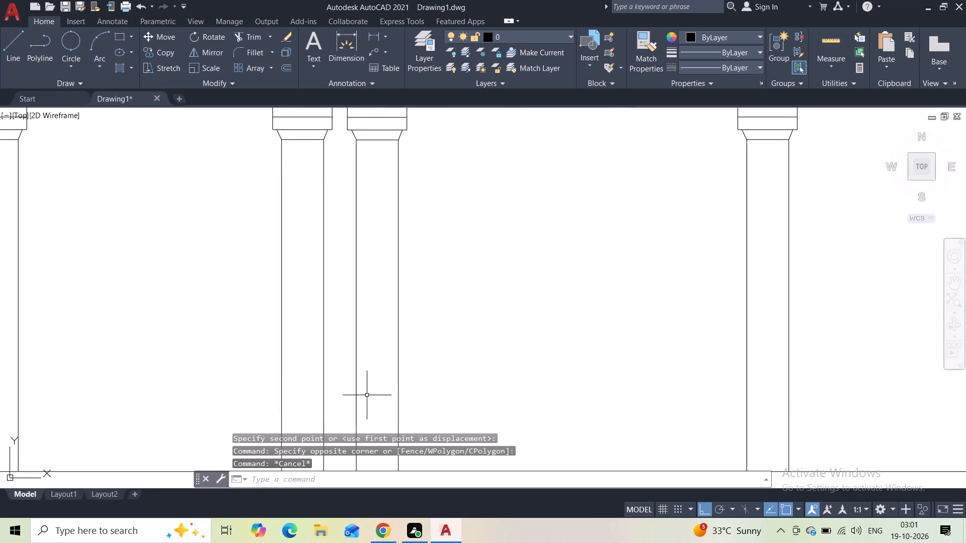
{"action": "scroll", "coordinate": [358, 284], "scroll_direction": "down", "scroll_amount": 2}
{"action": "scroll", "coordinate": [358, 210], "scroll_direction": "up", "scroll_amount": 4}
{"action": "scroll", "coordinate": [302, 170], "scroll_direction": "up", "scroll_amount": 1}
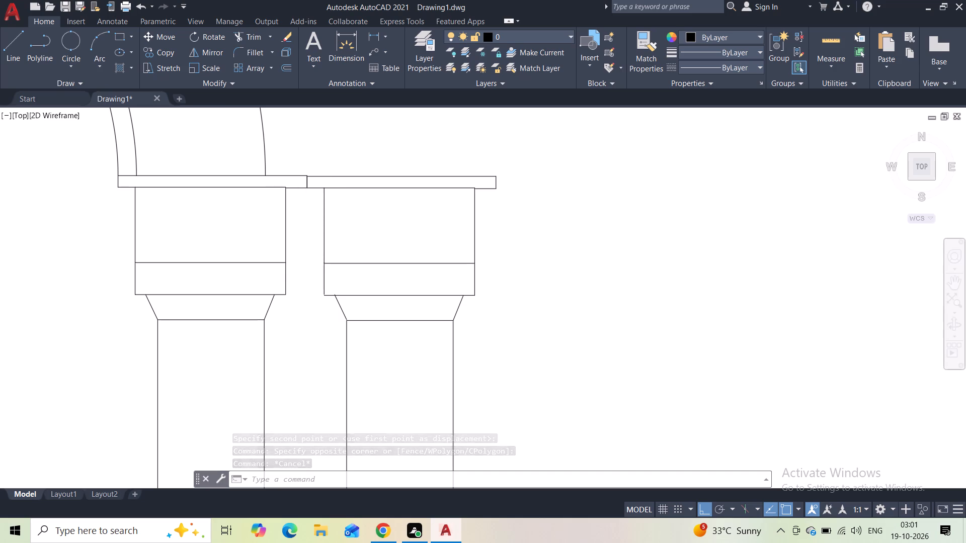
{"action": "scroll", "coordinate": [302, 170], "scroll_direction": "up", "scroll_amount": 2}
{"action": "scroll", "coordinate": [370, 198], "scroll_direction": "down", "scroll_amount": 4}
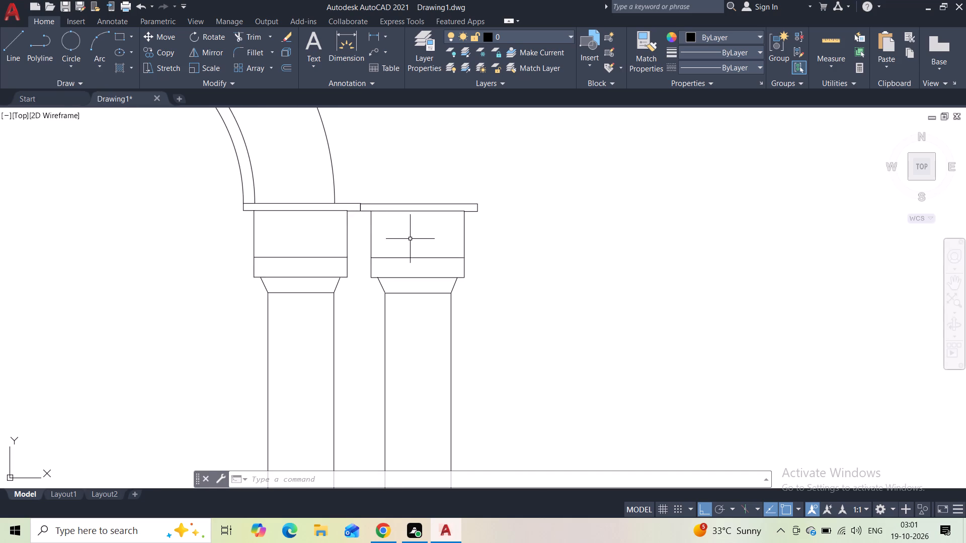
{"action": "scroll", "coordinate": [417, 237], "scroll_direction": "down", "scroll_amount": 1}
Move the third column up so its cap's top left corner meets the top right corner of the second column's cap.
{"action": "left_click_drag", "start_coordinate": [459, 192], "coordinate": [459, 202]}
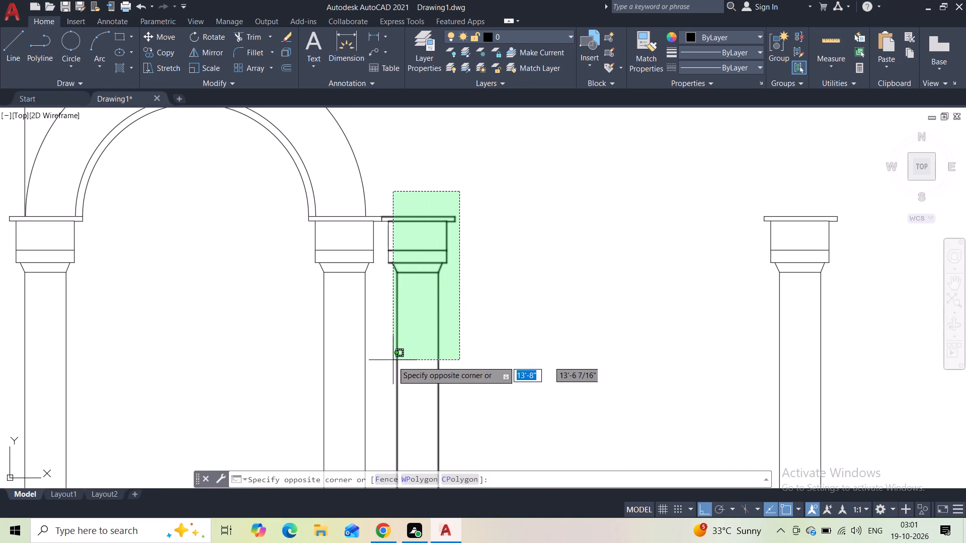
{"action": "left_click", "coordinate": [388, 365]}
{"action": "middle_click_drag", "start_coordinate": [412, 376], "coordinate": [416, 245]}
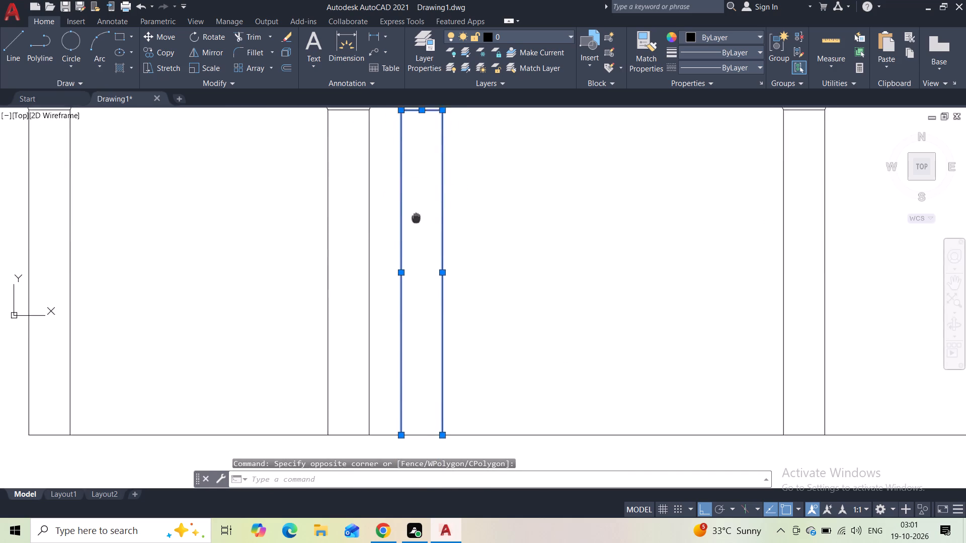
{"action": "middle_click_drag", "start_coordinate": [416, 245], "coordinate": [424, 389]}
{"action": "scroll", "coordinate": [388, 222], "scroll_direction": "up", "scroll_amount": 5}
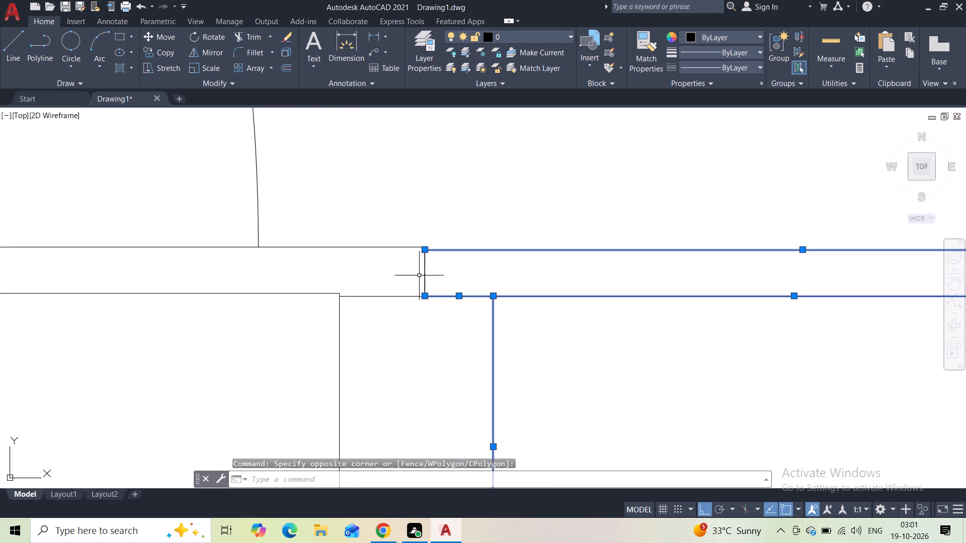
{"action": "left_click", "coordinate": [425, 272]}
{"action": "scroll", "coordinate": [427, 253], "scroll_direction": "up", "scroll_amount": 4}
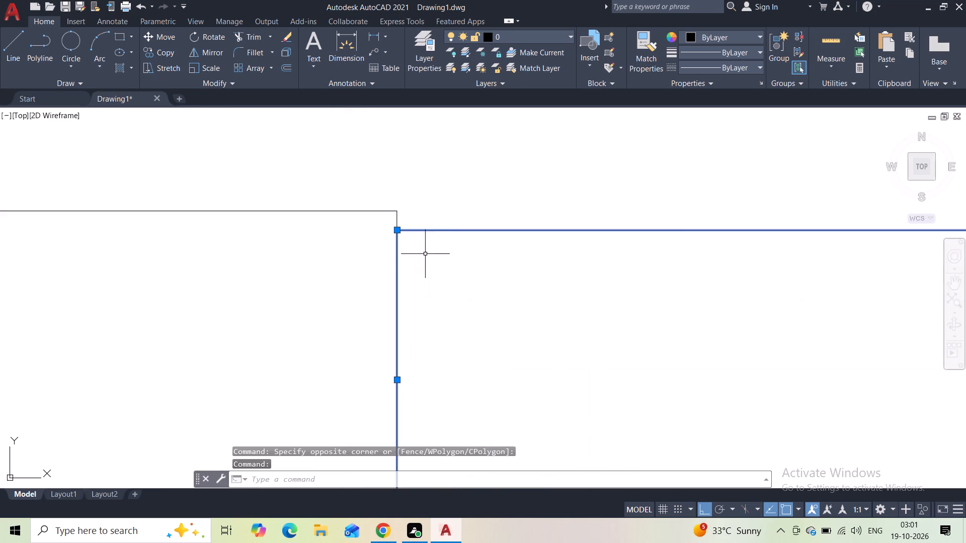
{"action": "left_click", "coordinate": [168, 41]}
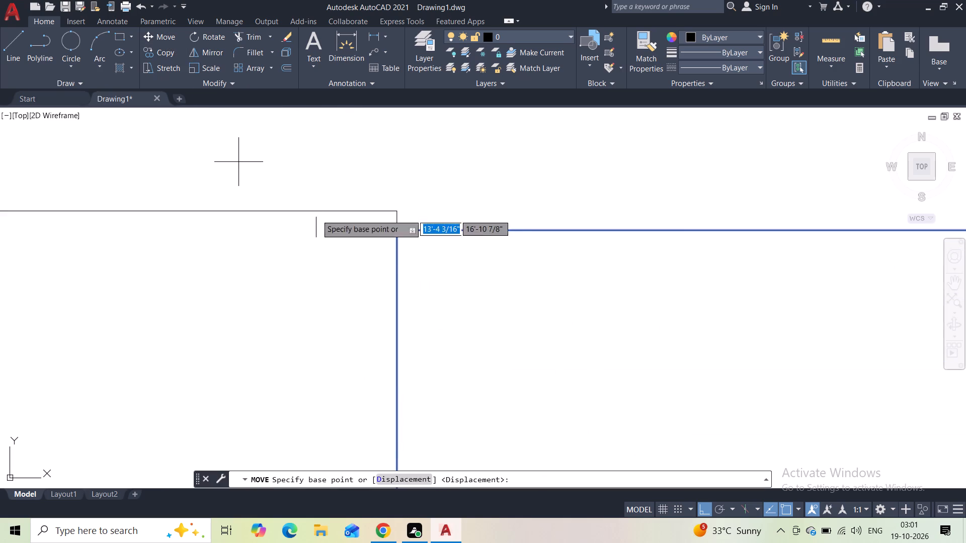
{"action": "left_click", "coordinate": [397, 233]}
{"action": "left_click", "coordinate": [395, 216]}
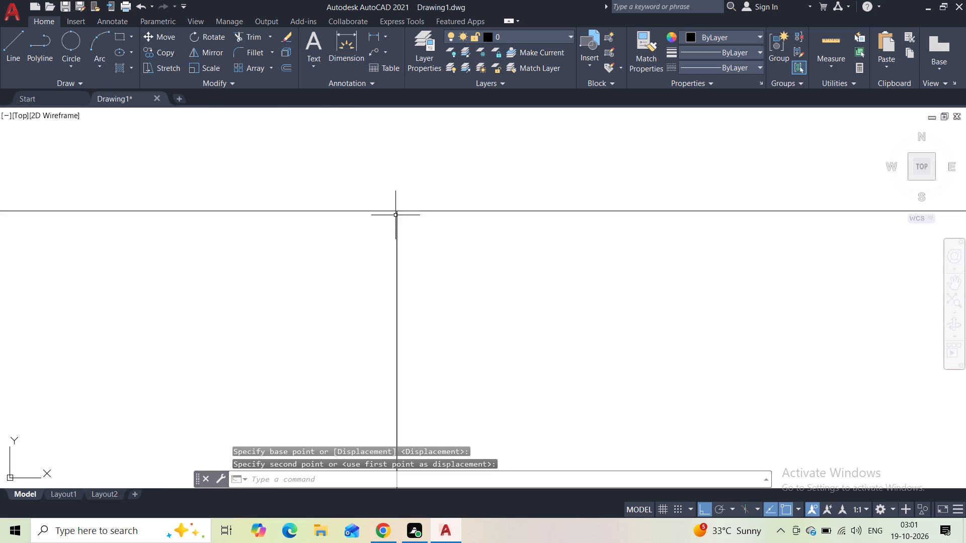
Trim away the vertical joint between the two adjacent caps and the facing side edges of the two capital blocks below.
{"action": "left_click", "coordinate": [256, 41]}
{"action": "left_click_drag", "start_coordinate": [421, 324], "coordinate": [354, 325]}
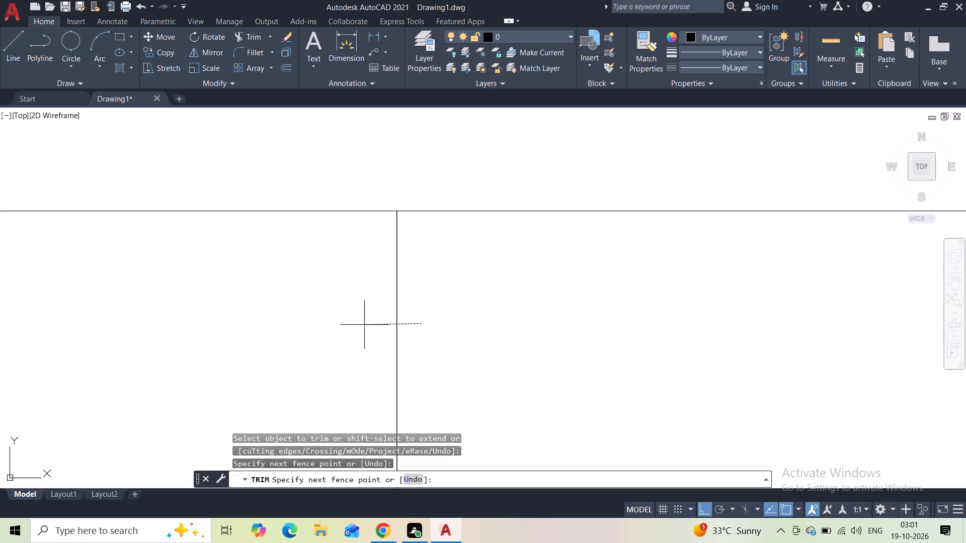
{"action": "left_click_drag", "start_coordinate": [354, 325], "coordinate": [353, 321]}
{"action": "scroll", "coordinate": [358, 323], "scroll_direction": "down", "scroll_amount": 5}
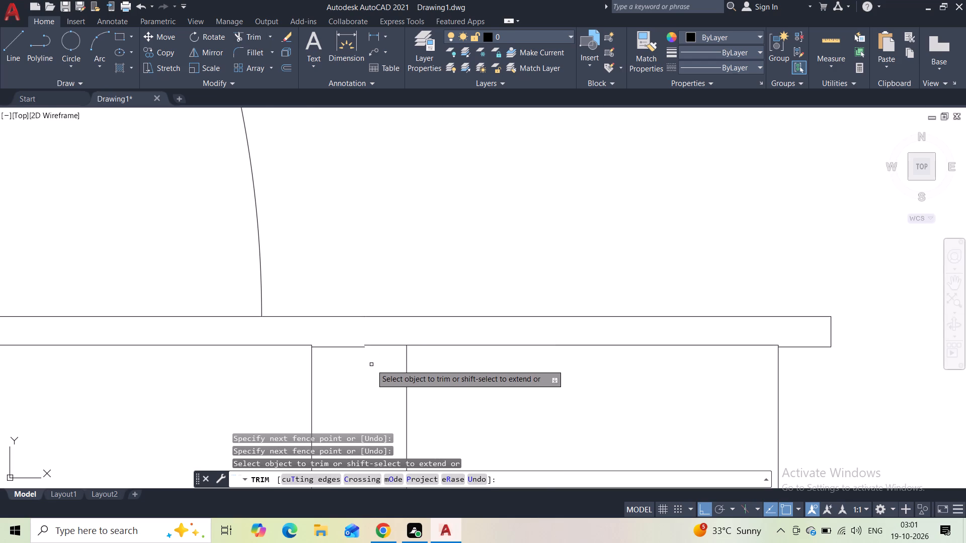
{"action": "scroll", "coordinate": [371, 365], "scroll_direction": "down", "scroll_amount": 1}
{"action": "middle_click_drag", "start_coordinate": [370, 366], "coordinate": [354, 258]}
{"action": "scroll", "coordinate": [353, 285], "scroll_direction": "down", "scroll_amount": 1}
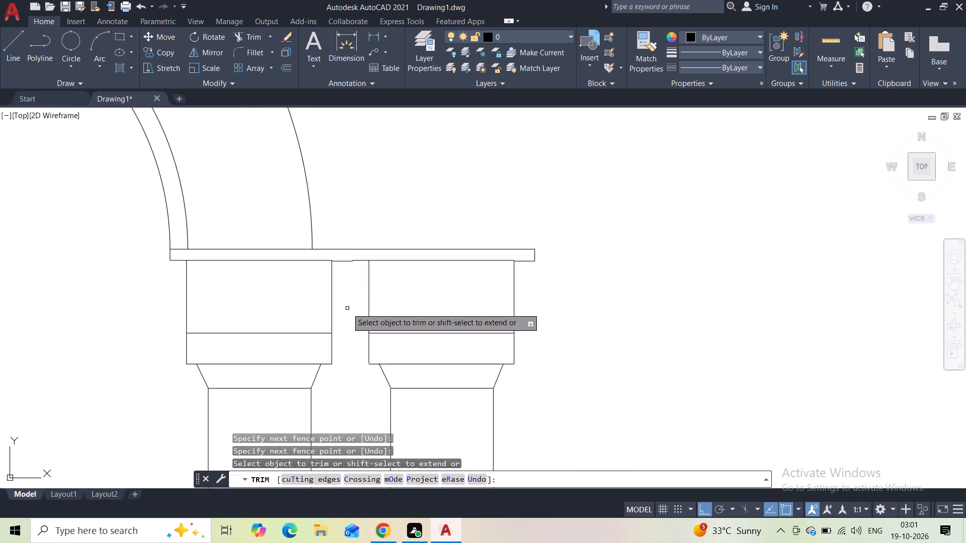
{"action": "scroll", "coordinate": [346, 310], "scroll_direction": "down", "scroll_amount": 4}
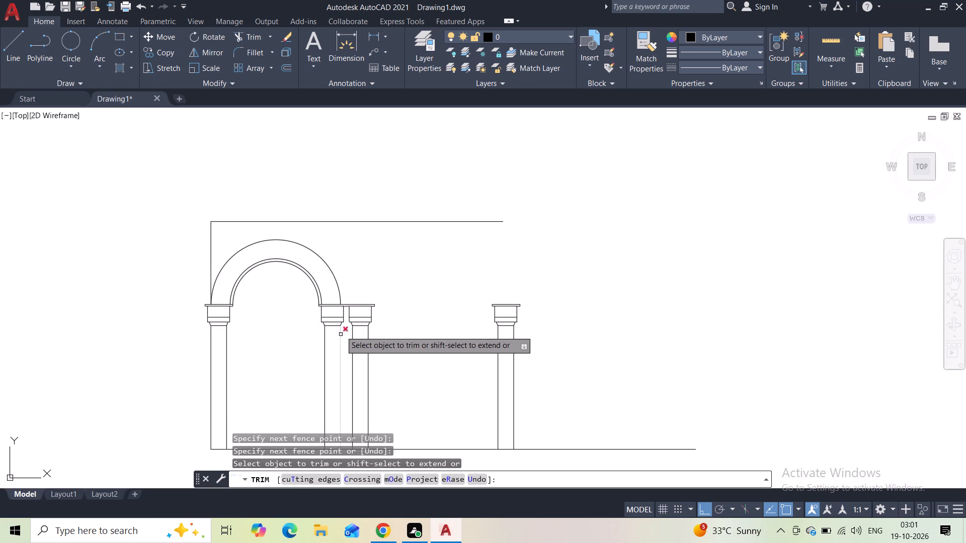
{"action": "scroll", "coordinate": [341, 327], "scroll_direction": "up", "scroll_amount": 4}
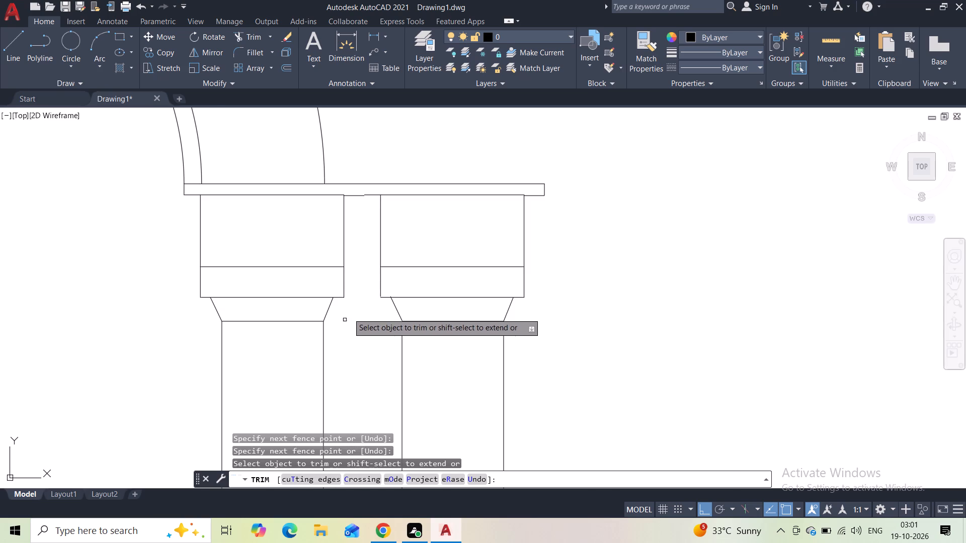
{"action": "left_click_drag", "start_coordinate": [400, 247], "coordinate": [320, 252]}
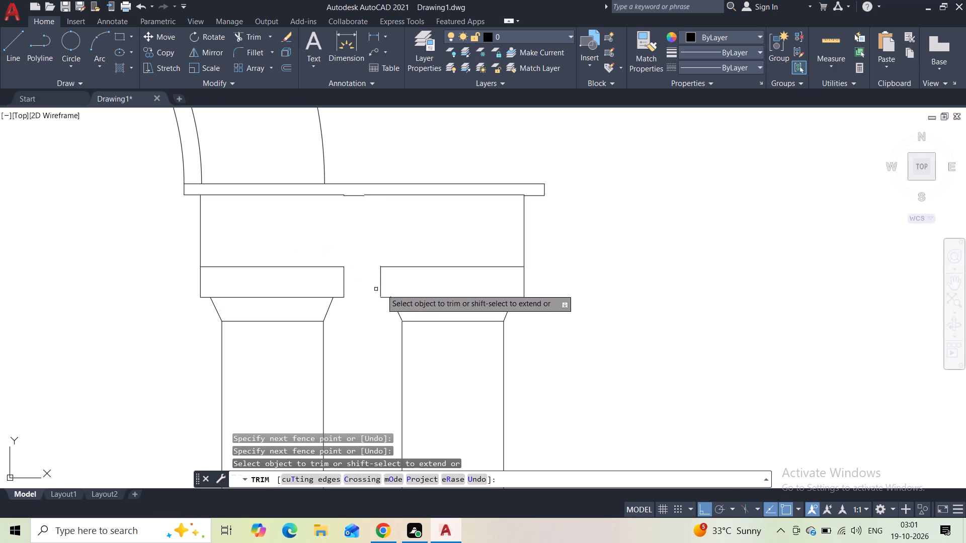
{"action": "left_click_drag", "start_coordinate": [387, 285], "coordinate": [317, 285]}
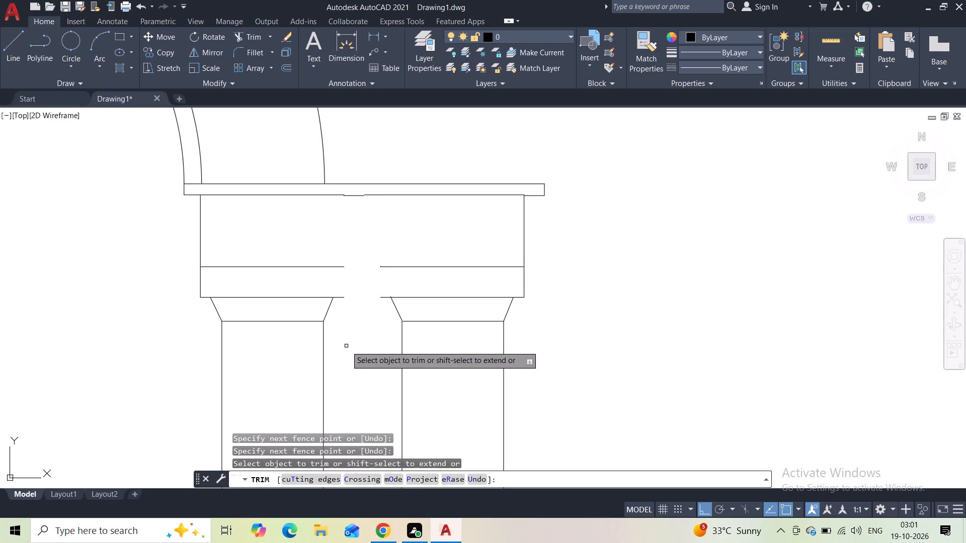
{"action": "key", "text": "Escape"}
Draw two horizontal lines bridging the gap between the capitals, one at the band line and one at the capitals' bottom edge.
{"action": "left_click", "coordinate": [9, 53]}
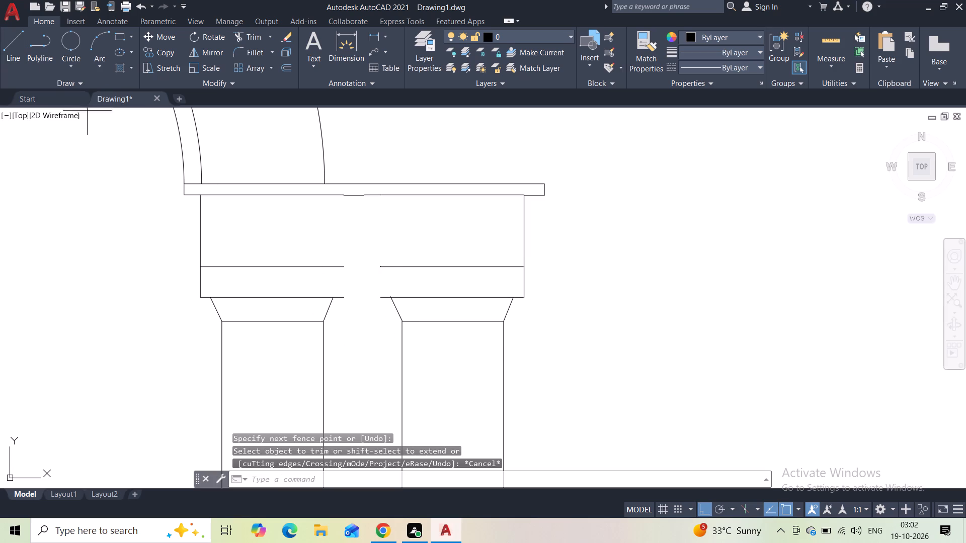
{"action": "left_click", "coordinate": [343, 268]}
{"action": "left_click", "coordinate": [380, 266]}
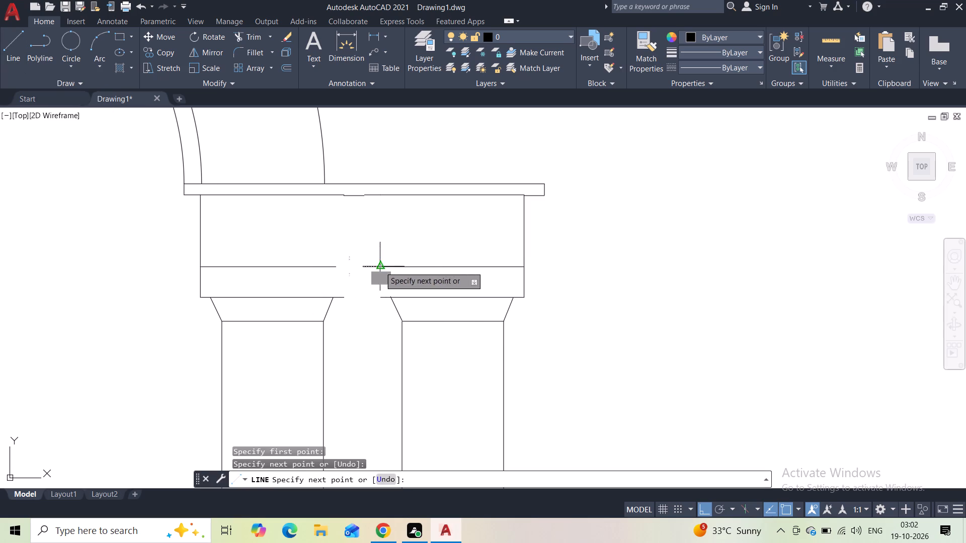
{"action": "key", "text": "Escape"}
{"action": "key", "text": "space"}
{"action": "left_click", "coordinate": [343, 298]}
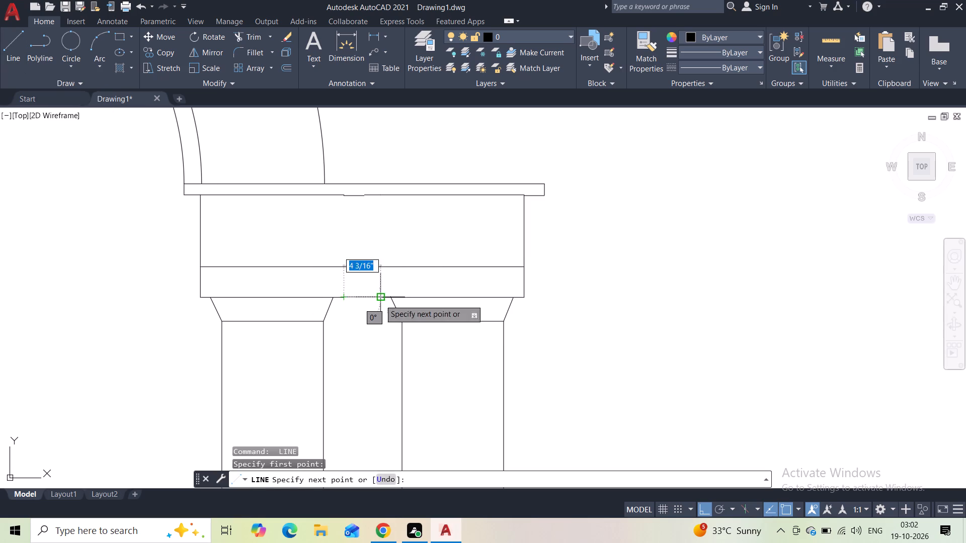
{"action": "left_click", "coordinate": [380, 300]}
{"action": "key", "text": "Escape"}
Trim the leftover vertical stub above the joined capital's band line.
{"action": "scroll", "coordinate": [377, 280], "scroll_direction": "up", "scroll_amount": 3}
{"action": "scroll", "coordinate": [386, 225], "scroll_direction": "up", "scroll_amount": 2}
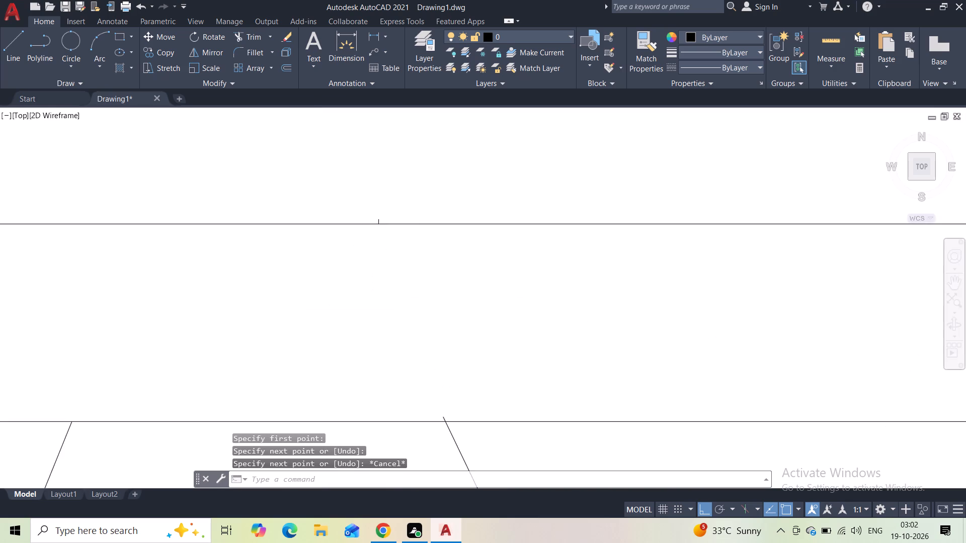
{"action": "scroll", "coordinate": [385, 225], "scroll_direction": "up", "scroll_amount": 3}
{"action": "left_click", "coordinate": [251, 34]}
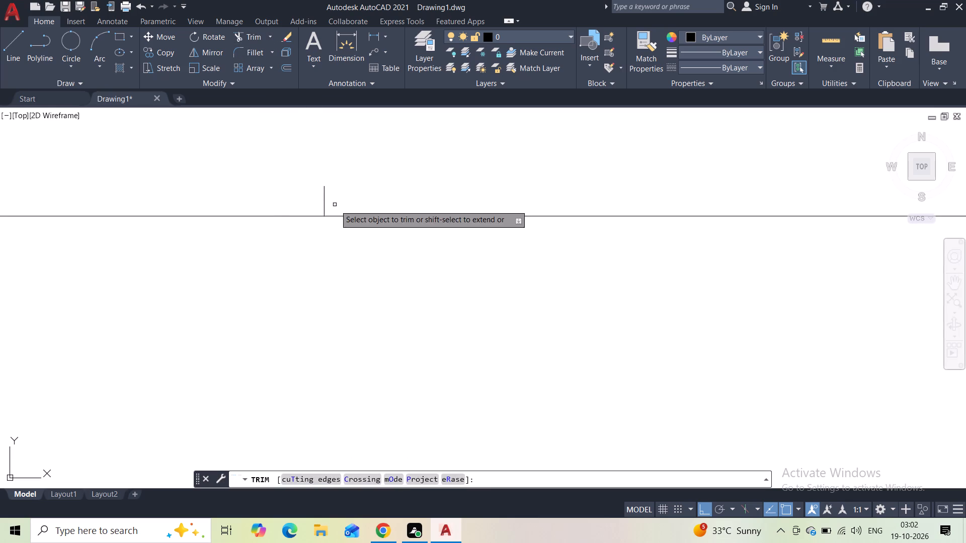
{"action": "left_click_drag", "start_coordinate": [346, 203], "coordinate": [318, 202]}
Trim the offset line segment and its short stub at the middle of the joined cap's lower edge.
{"action": "scroll", "coordinate": [323, 238], "scroll_direction": "down", "scroll_amount": 5}
{"action": "scroll", "coordinate": [331, 311], "scroll_direction": "down", "scroll_amount": 5}
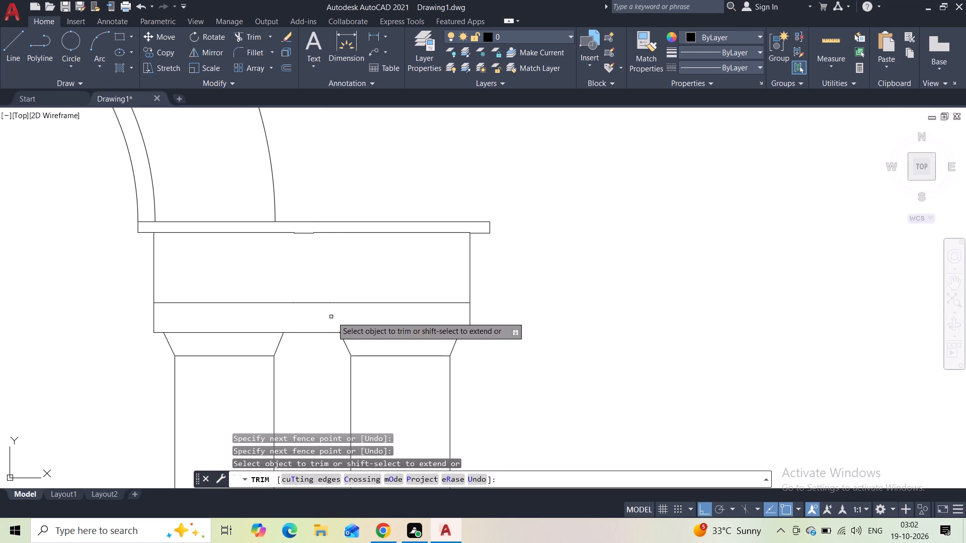
{"action": "scroll", "coordinate": [302, 251], "scroll_direction": "up", "scroll_amount": 1}
{"action": "middle_click_drag", "start_coordinate": [299, 239], "coordinate": [315, 328]}
{"action": "scroll", "coordinate": [313, 309], "scroll_direction": "up", "scroll_amount": 3}
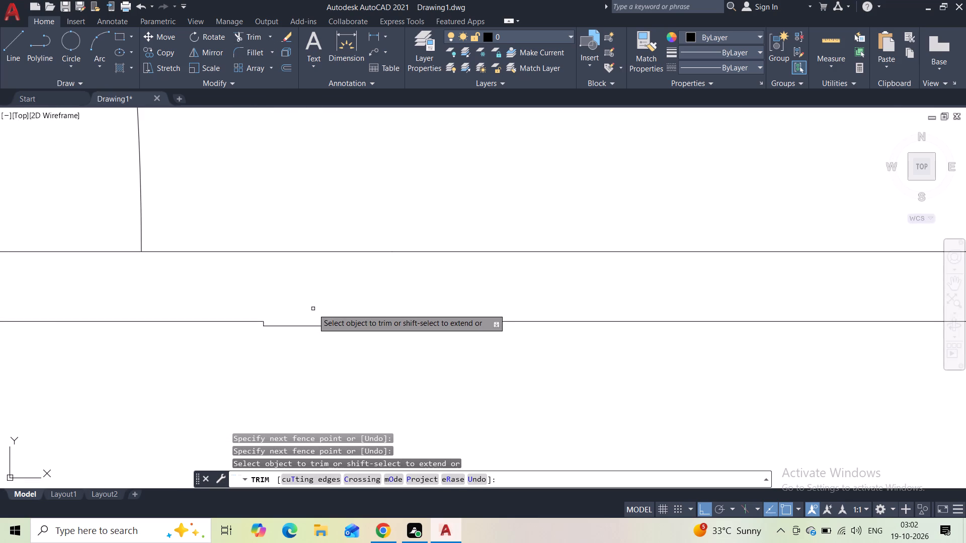
{"action": "left_click_drag", "start_coordinate": [311, 309], "coordinate": [314, 346]}
{"action": "scroll", "coordinate": [313, 346], "scroll_direction": "down", "scroll_amount": 2}
{"action": "middle_click_drag", "start_coordinate": [313, 355], "coordinate": [380, 341]}
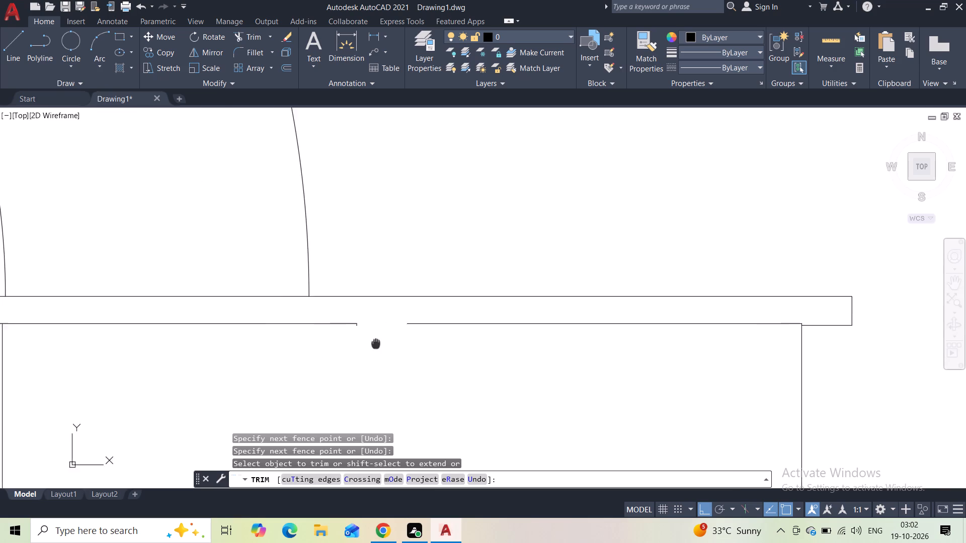
{"action": "middle_click_drag", "start_coordinate": [380, 341], "coordinate": [414, 340]}
{"action": "scroll", "coordinate": [403, 327], "scroll_direction": "up", "scroll_amount": 3}
{"action": "left_click_drag", "start_coordinate": [381, 315], "coordinate": [357, 311]}
{"action": "left_click_drag", "start_coordinate": [359, 309], "coordinate": [376, 310]}
{"action": "key", "text": "Escape"}
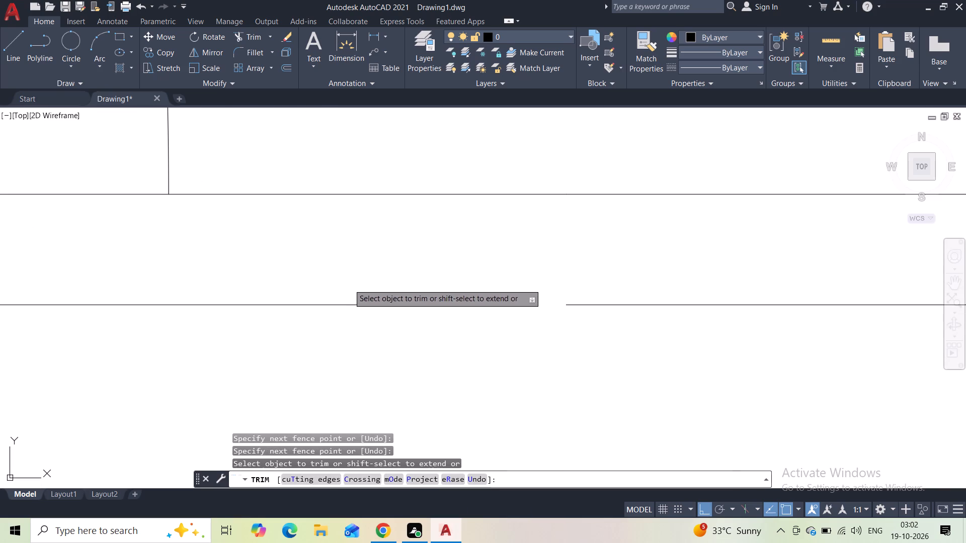
Draw a horizontal line closing the gap in the joined cap's lower edge.
{"action": "left_click", "coordinate": [21, 63]}
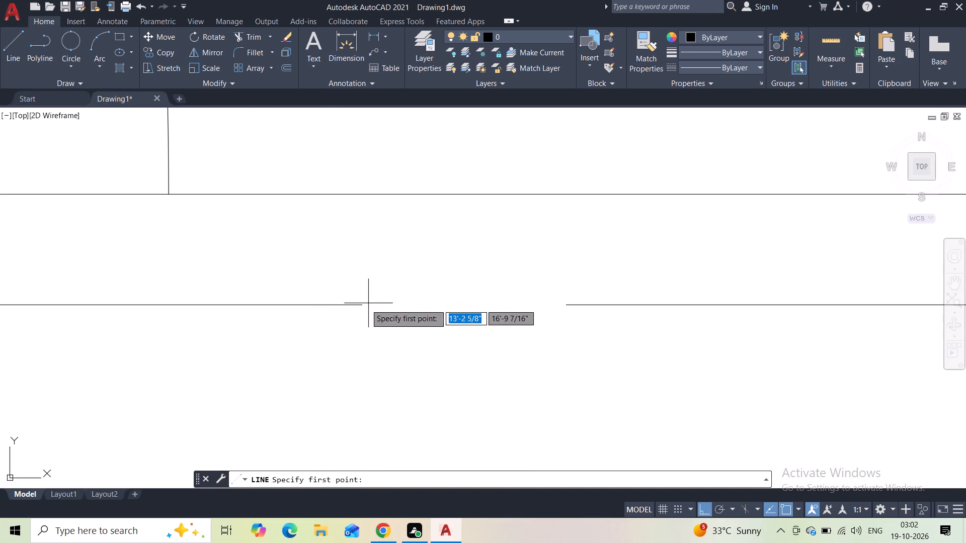
{"action": "left_click", "coordinate": [361, 306]}
{"action": "left_click", "coordinate": [568, 309]}
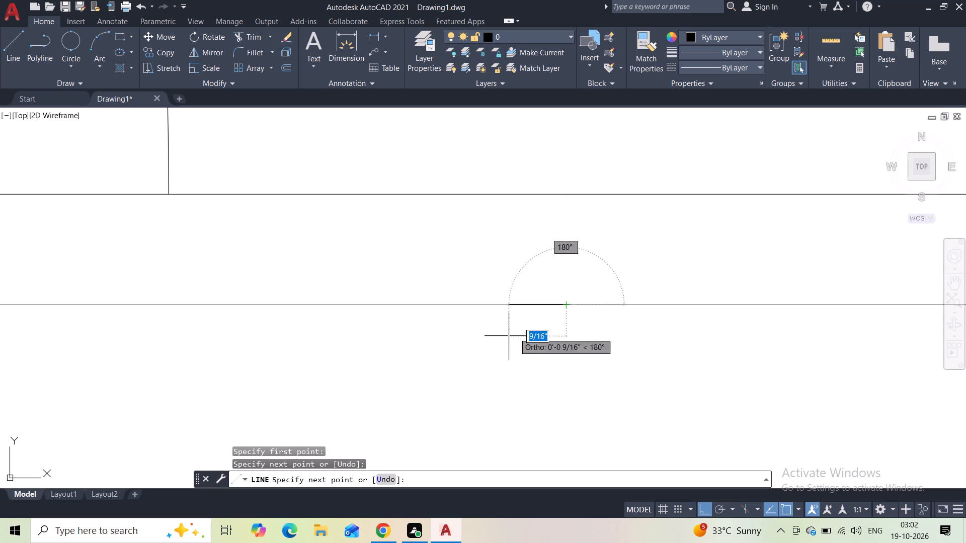
{"action": "key", "text": "Escape"}
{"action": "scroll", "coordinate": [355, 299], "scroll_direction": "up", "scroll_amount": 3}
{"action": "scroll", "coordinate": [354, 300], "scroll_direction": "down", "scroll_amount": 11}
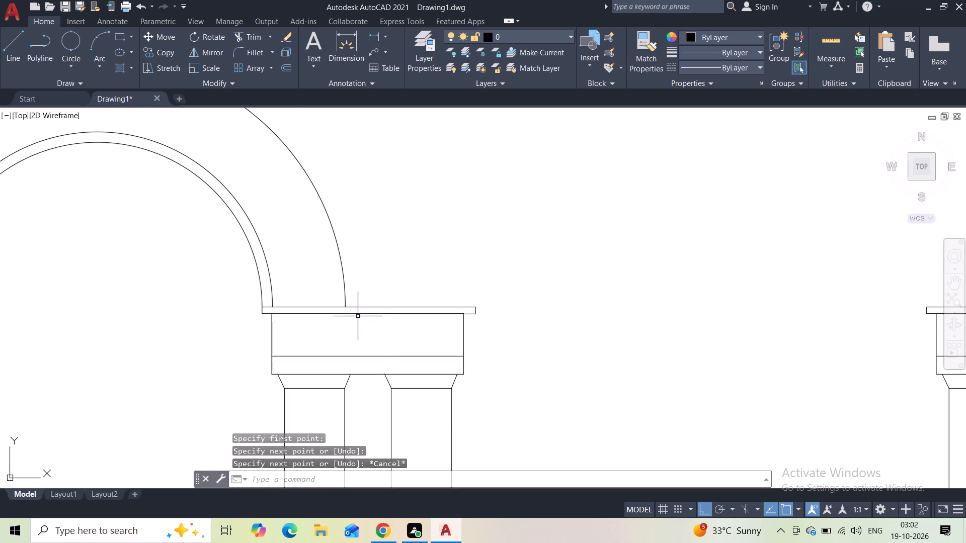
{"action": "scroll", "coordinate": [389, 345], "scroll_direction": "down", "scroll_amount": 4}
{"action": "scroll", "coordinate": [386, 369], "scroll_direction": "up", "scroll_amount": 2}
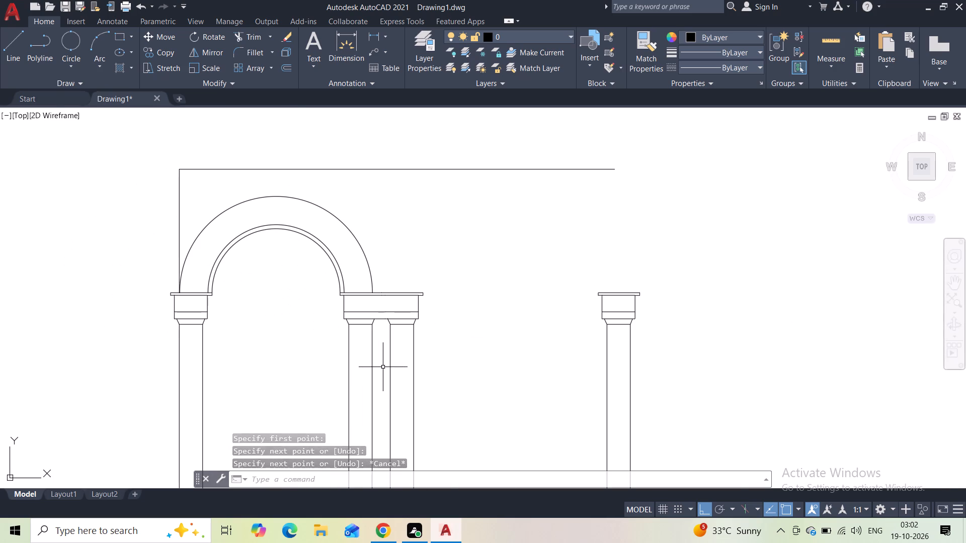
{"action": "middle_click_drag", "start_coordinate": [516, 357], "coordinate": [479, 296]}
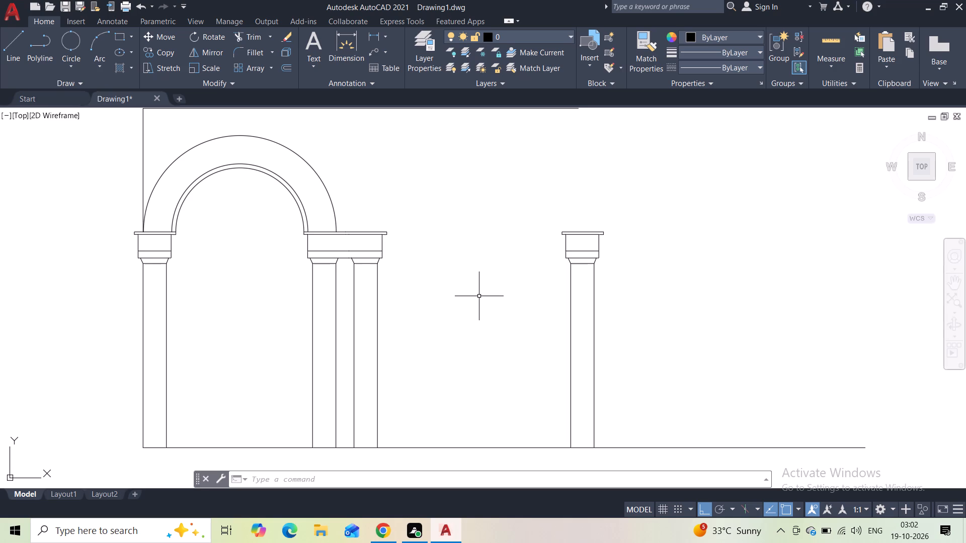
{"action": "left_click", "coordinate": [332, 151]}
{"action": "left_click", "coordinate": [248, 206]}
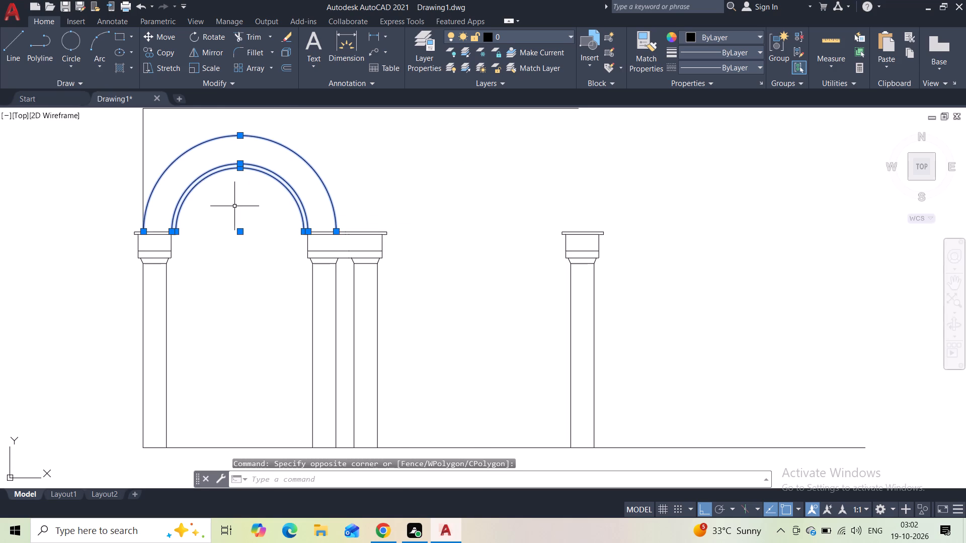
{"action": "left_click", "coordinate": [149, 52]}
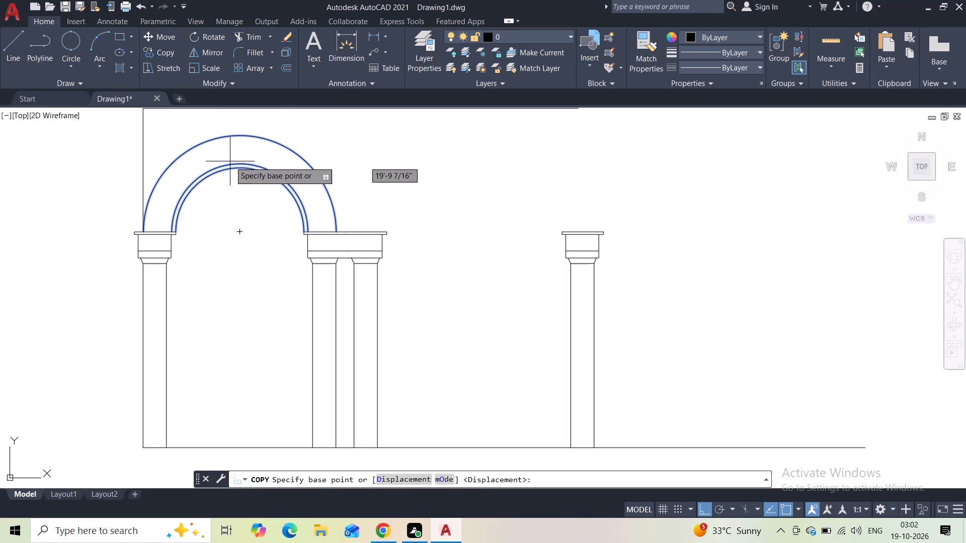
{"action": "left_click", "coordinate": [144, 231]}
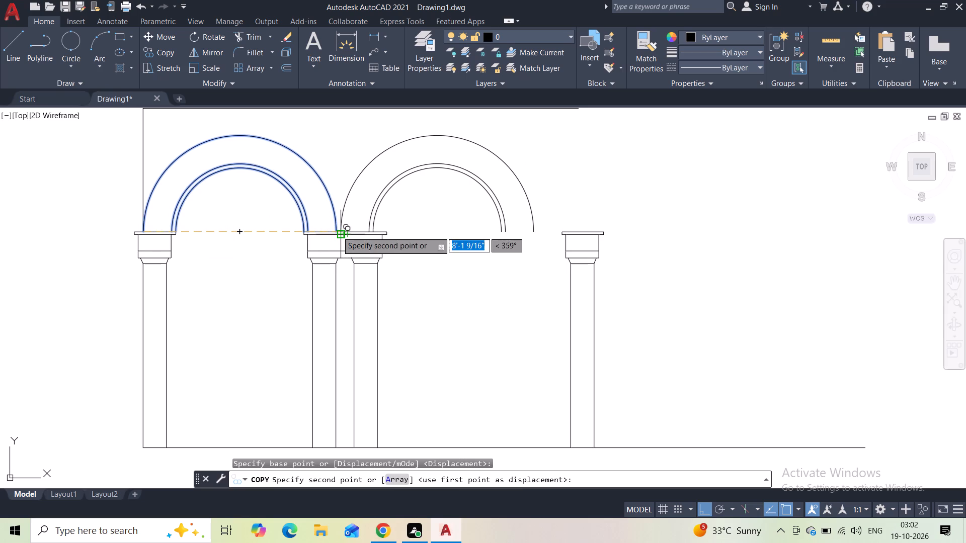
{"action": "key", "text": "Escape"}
Move the three arch arcs to the second bay, placing the innermost arc's left end on the joined cap's top right corner.
{"action": "left_click", "coordinate": [345, 137]}
{"action": "left_click", "coordinate": [208, 208]}
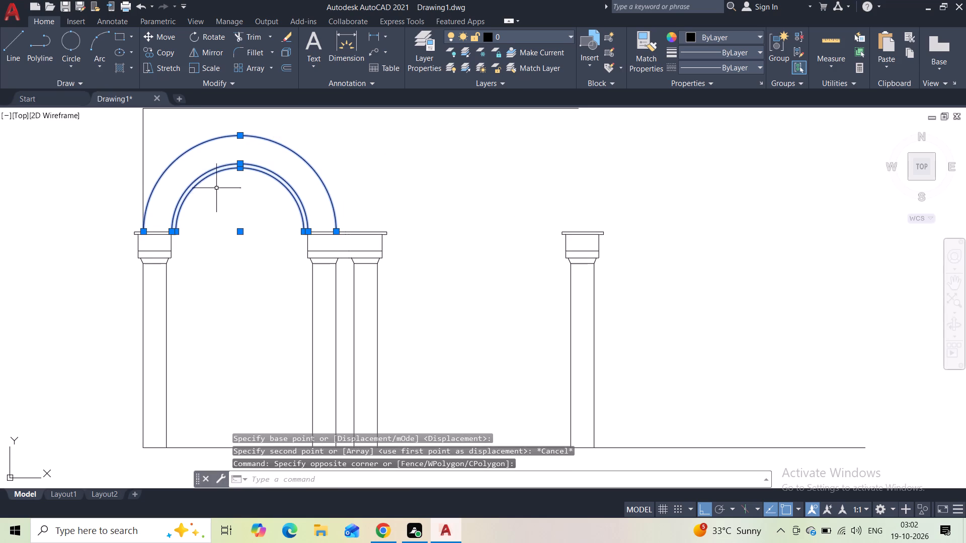
{"action": "left_click", "coordinate": [165, 39]}
{"action": "scroll", "coordinate": [196, 229], "scroll_direction": "up", "scroll_amount": 3}
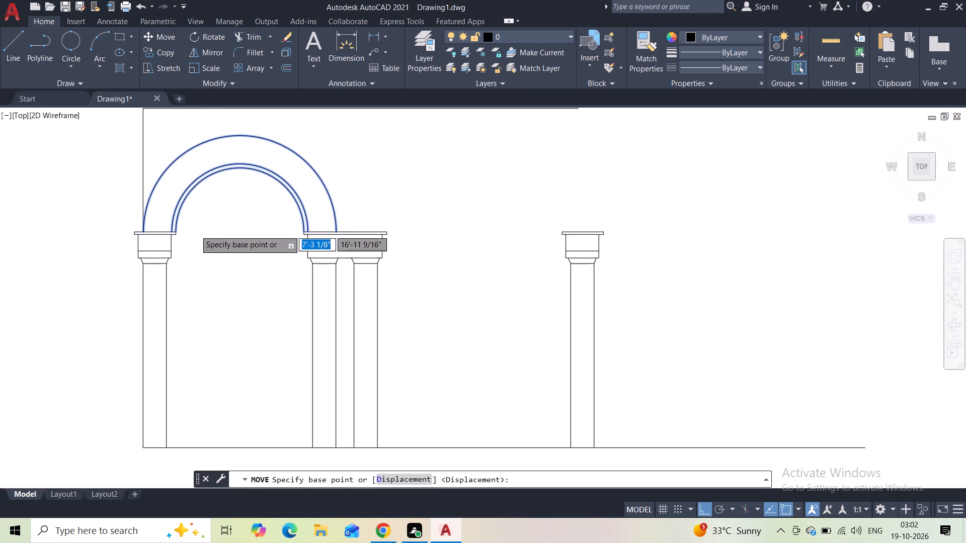
{"action": "left_click", "coordinate": [112, 234]}
{"action": "scroll", "coordinate": [254, 234], "scroll_direction": "down", "scroll_amount": 4}
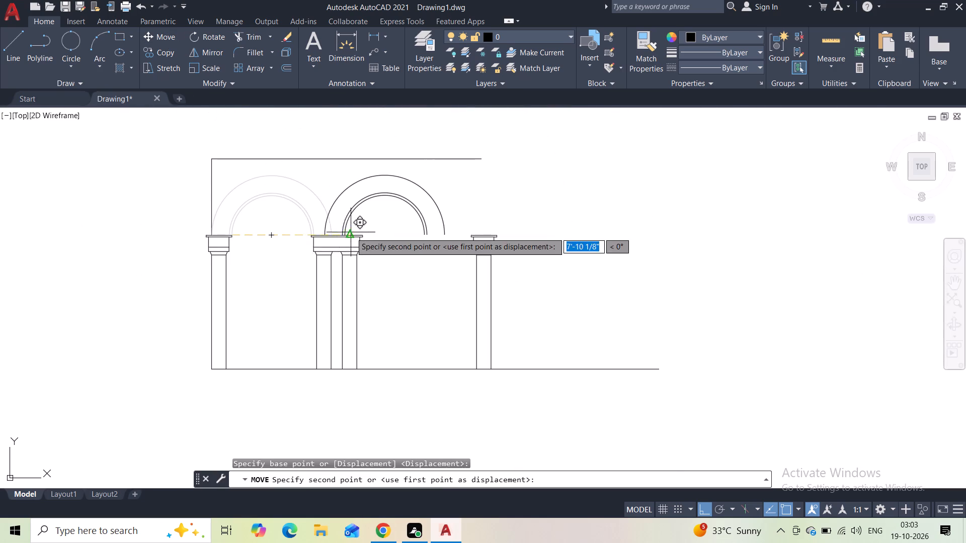
{"action": "scroll", "coordinate": [354, 231], "scroll_direction": "up", "scroll_amount": 3}
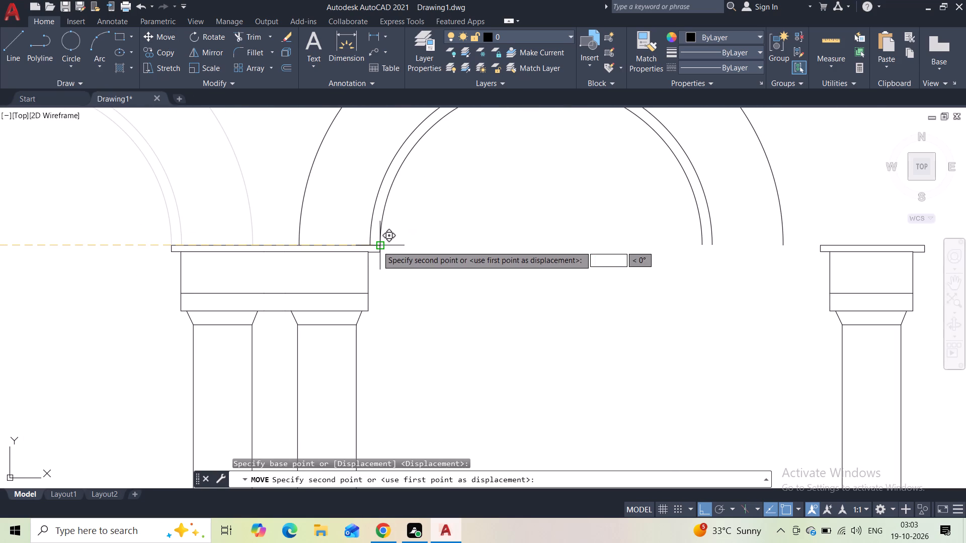
{"action": "left_click", "coordinate": [377, 246]}
{"action": "scroll", "coordinate": [403, 248], "scroll_direction": "down", "scroll_amount": 3}
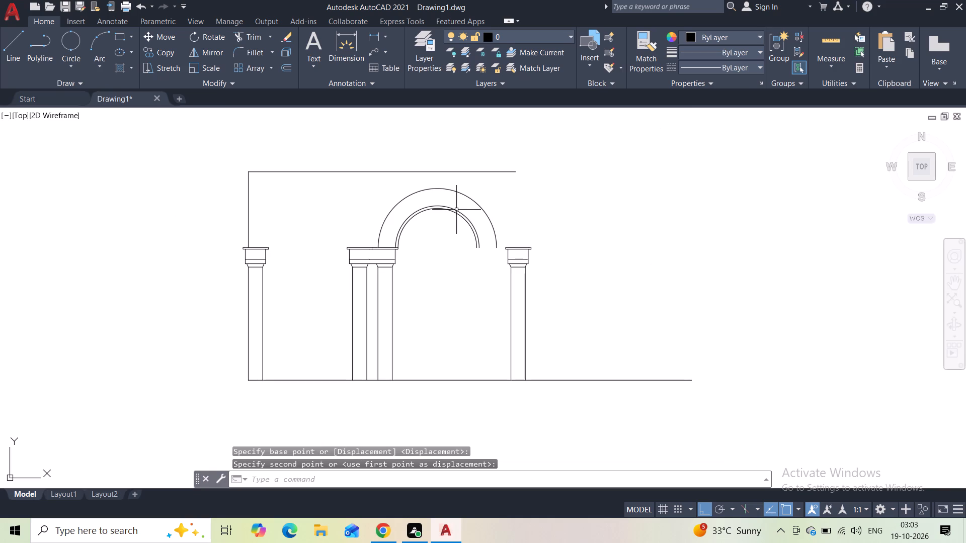
Undo the move of the three arch arcs to the second bay.
{"action": "key", "text": "ctrl+z"}
{"action": "key", "text": "ctrl+z"}
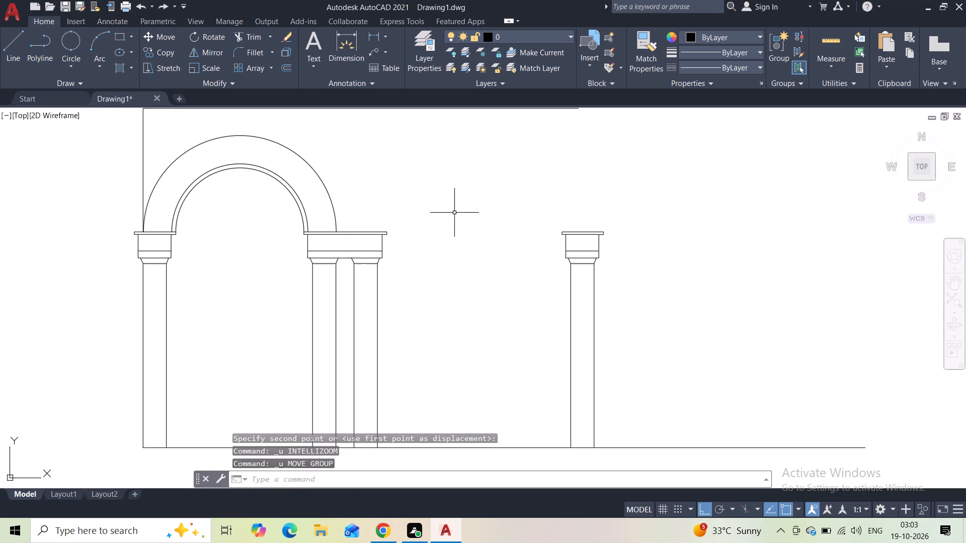
Copy the three arch arcs about 8'-8 1/8" horizontally into the second bay, with the innermost arc's left end near the joined cap's top right corner.
{"action": "left_click_drag", "start_coordinate": [368, 153], "coordinate": [354, 159]}
{"action": "left_click", "coordinate": [218, 201]}
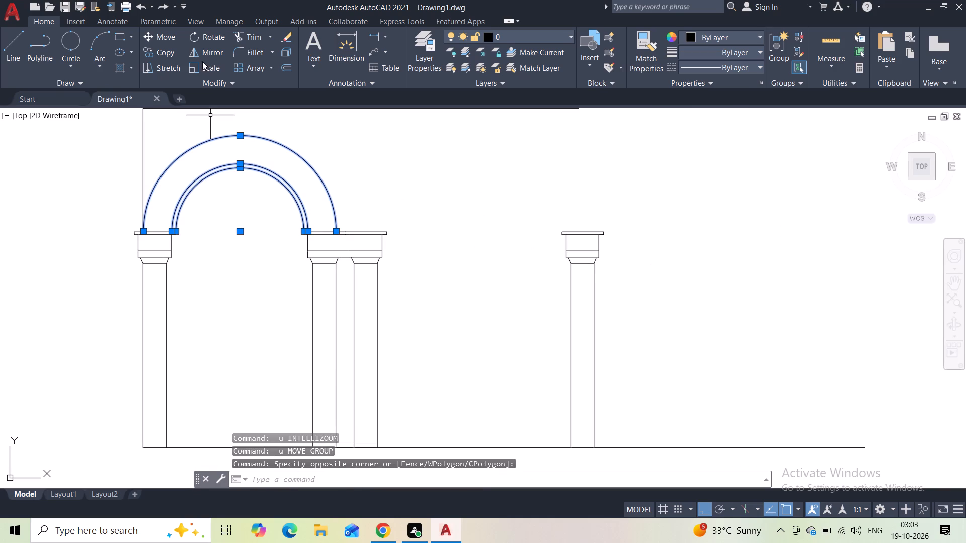
{"action": "left_click", "coordinate": [160, 52]}
{"action": "scroll", "coordinate": [303, 206], "scroll_direction": "up", "scroll_amount": 2}
{"action": "scroll", "coordinate": [75, 244], "scroll_direction": "down", "scroll_amount": 2}
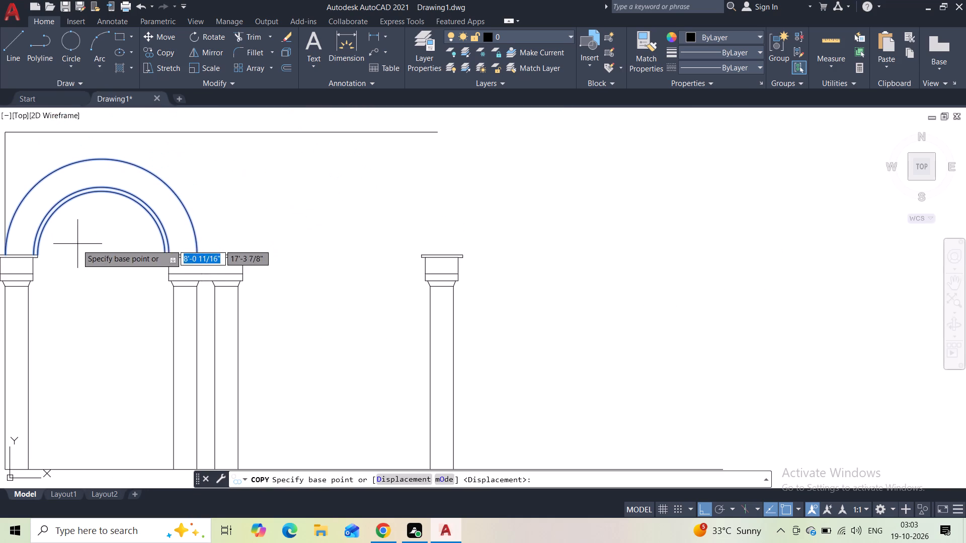
{"action": "scroll", "coordinate": [36, 256], "scroll_direction": "up", "scroll_amount": 3}
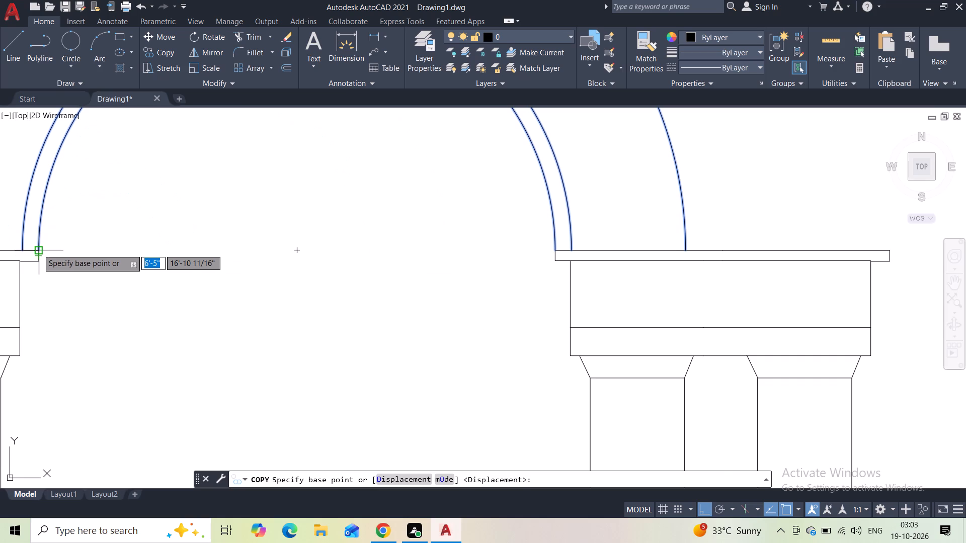
{"action": "left_click", "coordinate": [38, 249]}
{"action": "middle_click_drag", "start_coordinate": [267, 247], "coordinate": [213, 270]}
{"action": "scroll", "coordinate": [213, 270], "scroll_direction": "down", "scroll_amount": 3}
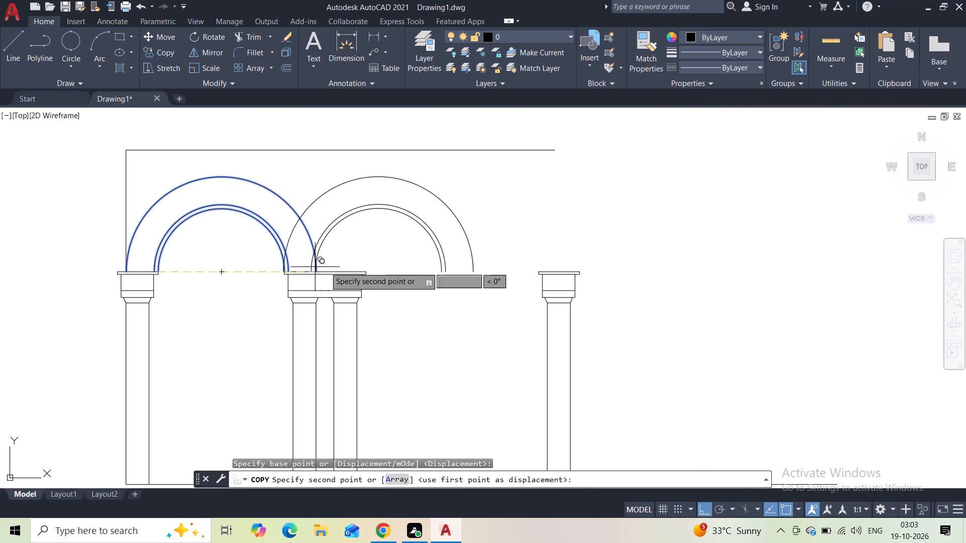
{"action": "scroll", "coordinate": [392, 271], "scroll_direction": "up", "scroll_amount": 2}
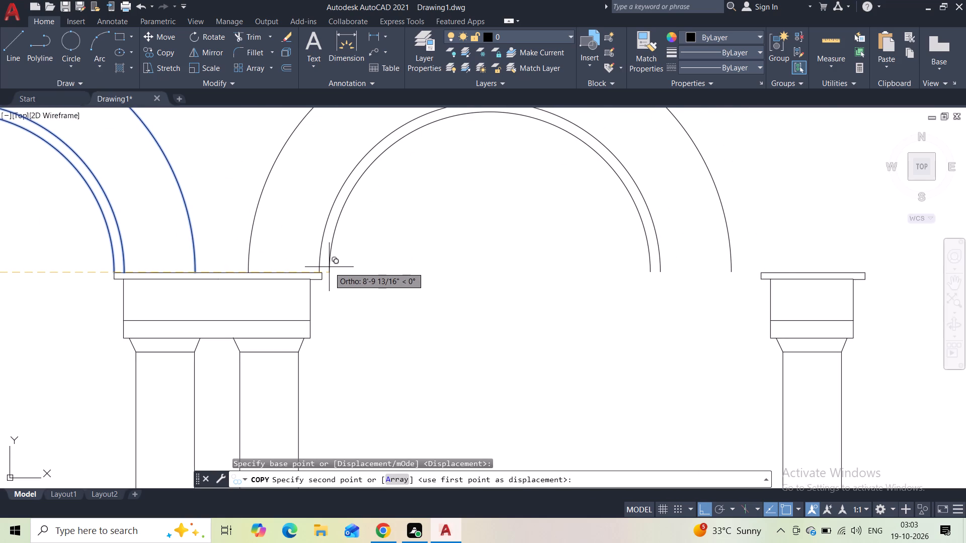
{"action": "scroll", "coordinate": [311, 267], "scroll_direction": "up", "scroll_amount": 3}
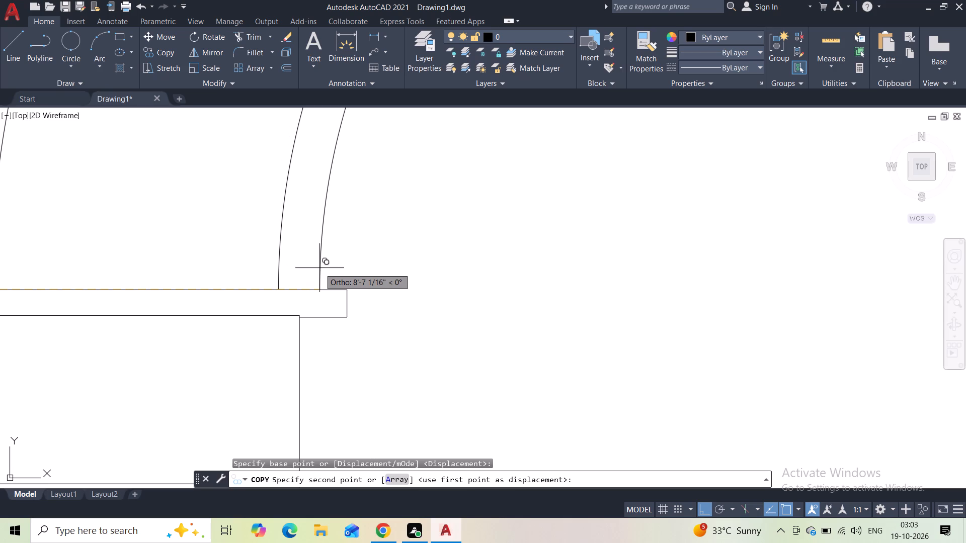
{"action": "scroll", "coordinate": [319, 268], "scroll_direction": "up", "scroll_amount": 2}
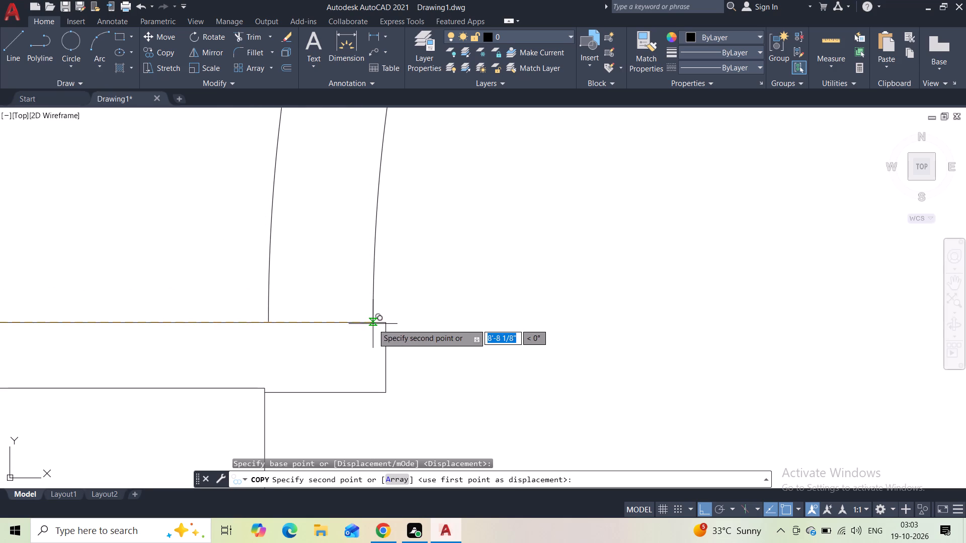
{"action": "left_click", "coordinate": [373, 324]}
{"action": "scroll", "coordinate": [394, 278], "scroll_direction": "down", "scroll_amount": 5}
{"action": "key", "text": "Escape"}
{"action": "scroll", "coordinate": [419, 266], "scroll_direction": "down", "scroll_amount": 4}
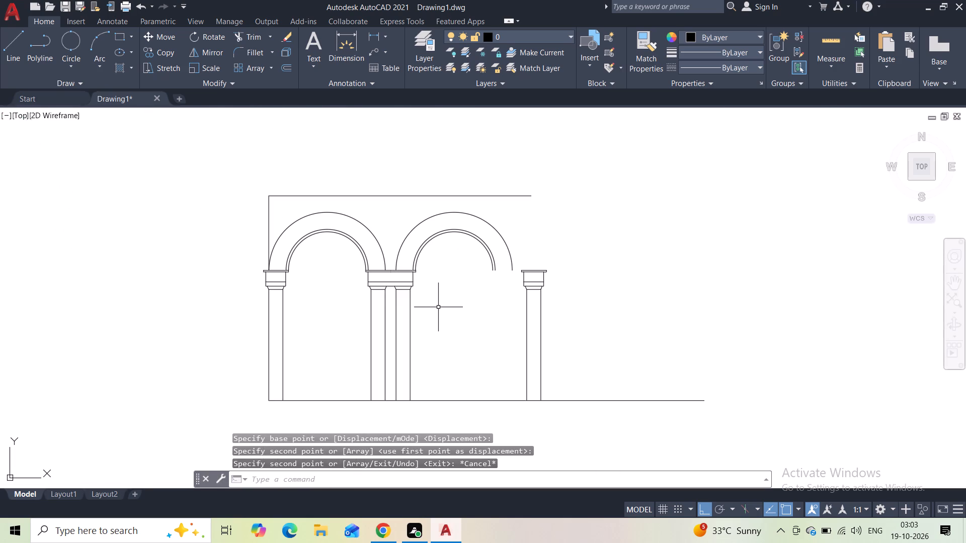
Move the last single column with its capital horizontally toward the second bay, so its cap sits under the second arch's right ends.
{"action": "scroll", "coordinate": [418, 278], "scroll_direction": "up", "scroll_amount": 3}
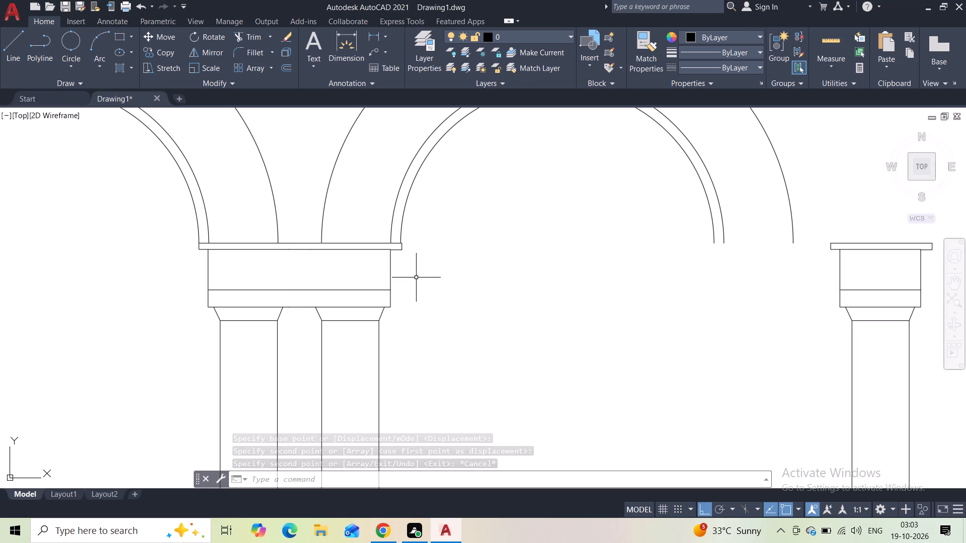
{"action": "scroll", "coordinate": [479, 273], "scroll_direction": "down", "scroll_amount": 2}
{"action": "left_click", "coordinate": [671, 259]}
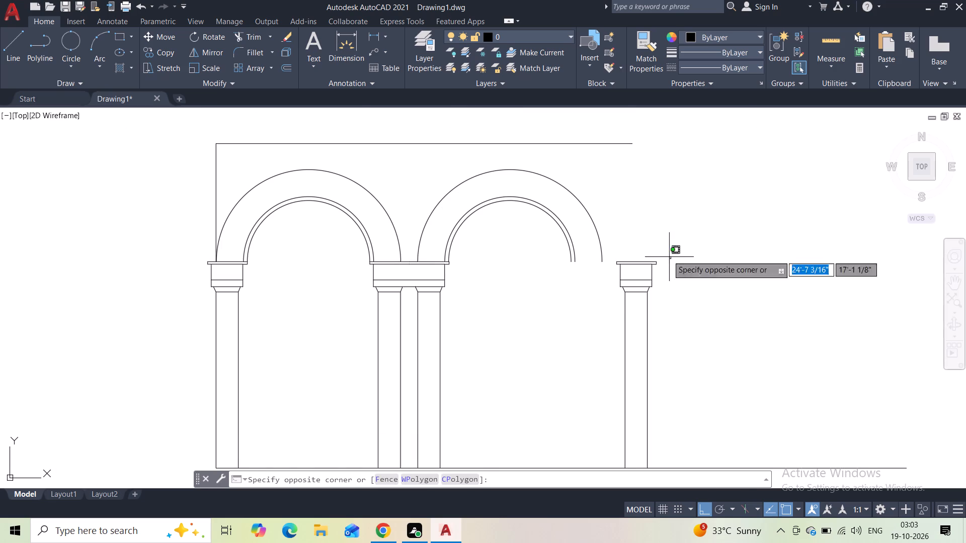
{"action": "left_click", "coordinate": [615, 362]}
{"action": "middle_click_drag", "start_coordinate": [581, 382], "coordinate": [553, 334]}
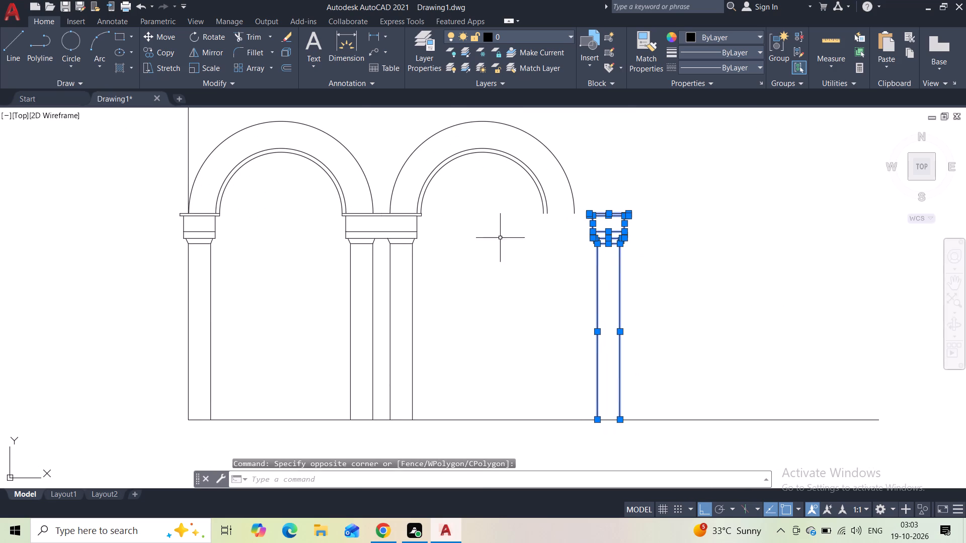
{"action": "left_click", "coordinate": [163, 41]}
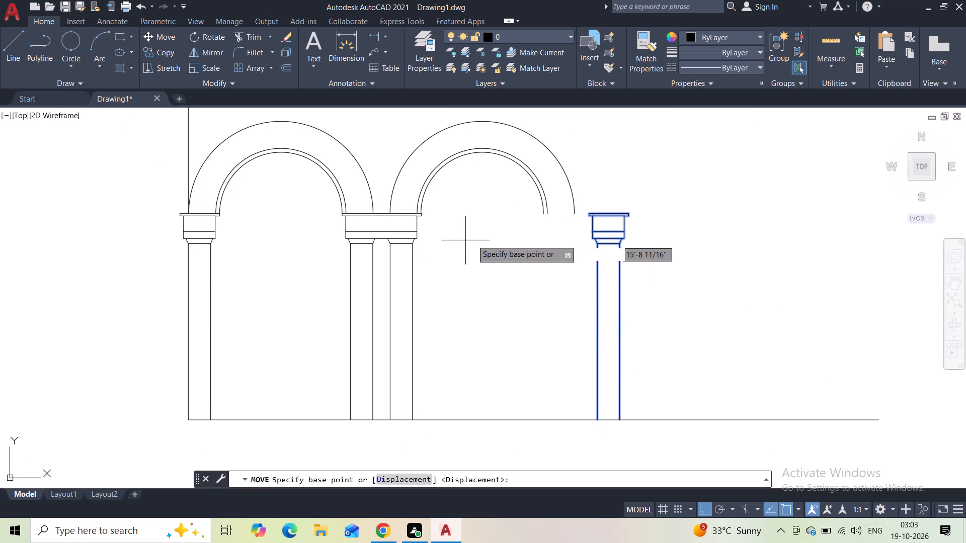
{"action": "scroll", "coordinate": [511, 234], "scroll_direction": "up", "scroll_amount": 1}
{"action": "scroll", "coordinate": [635, 210], "scroll_direction": "up", "scroll_amount": 2}
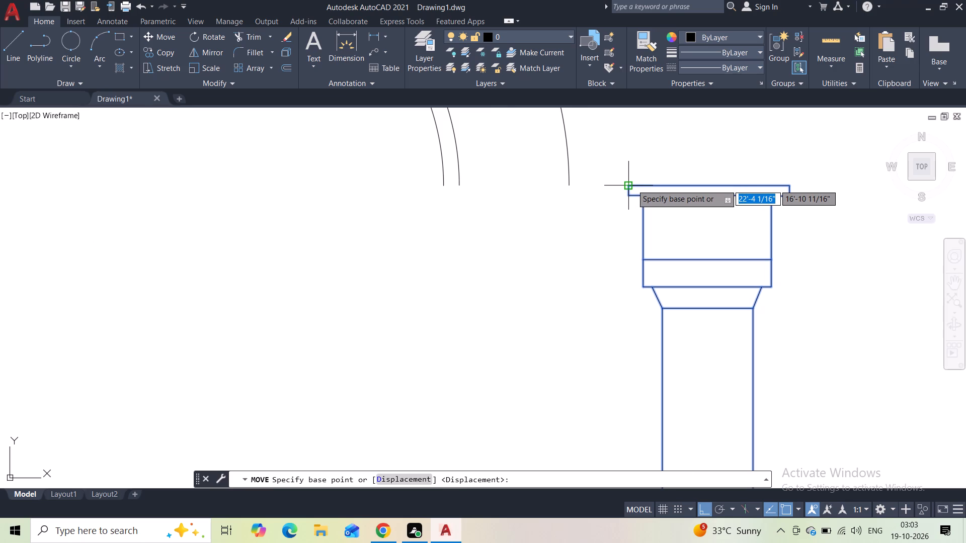
{"action": "left_click", "coordinate": [636, 185]}
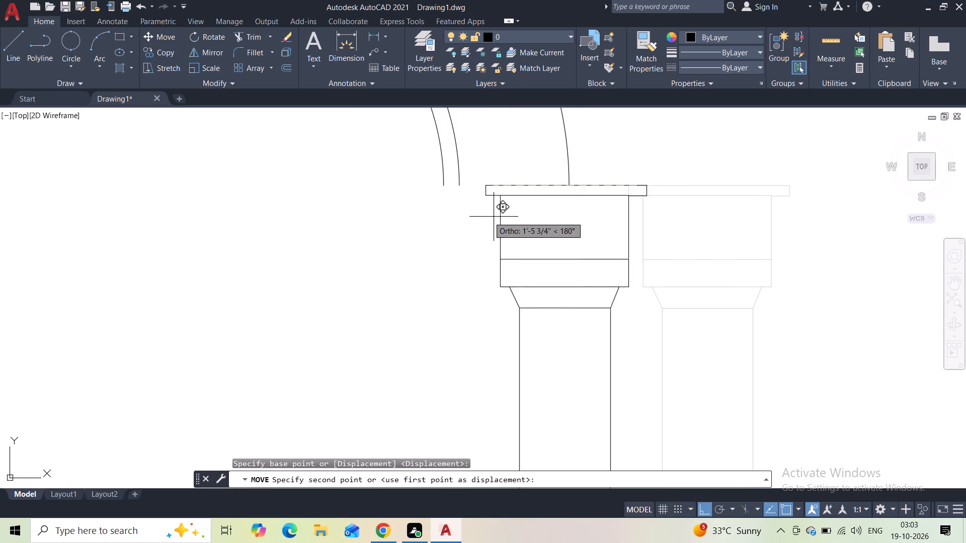
{"action": "left_click", "coordinate": [444, 191]}
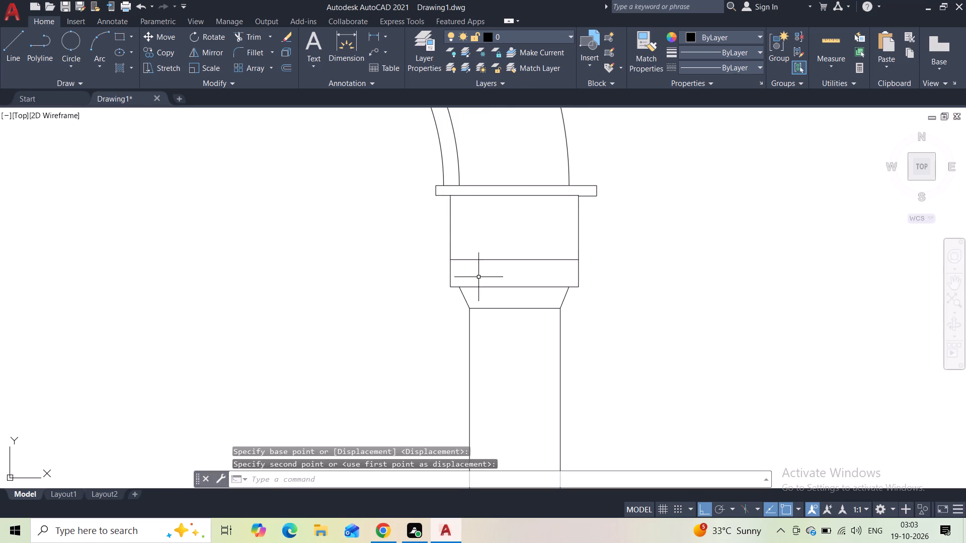
{"action": "scroll", "coordinate": [475, 269], "scroll_direction": "down", "scroll_amount": 4}
{"action": "middle_click_drag", "start_coordinate": [529, 281], "coordinate": [515, 245]}
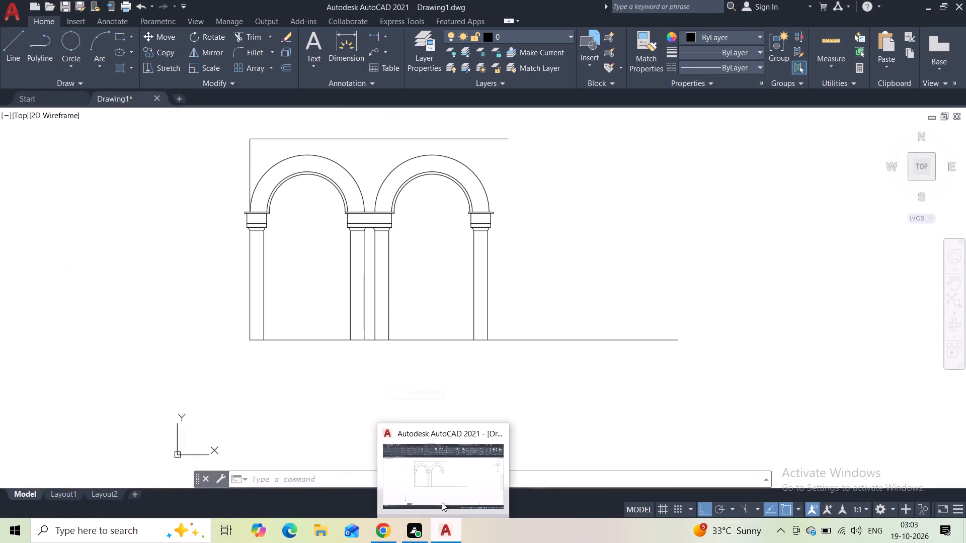
Draw a vertical line from the last cap's top edge, just outside the outer arc, up past the elevation's top horizontal line.
{"action": "middle_click_drag", "start_coordinate": [538, 266], "coordinate": [516, 326]}
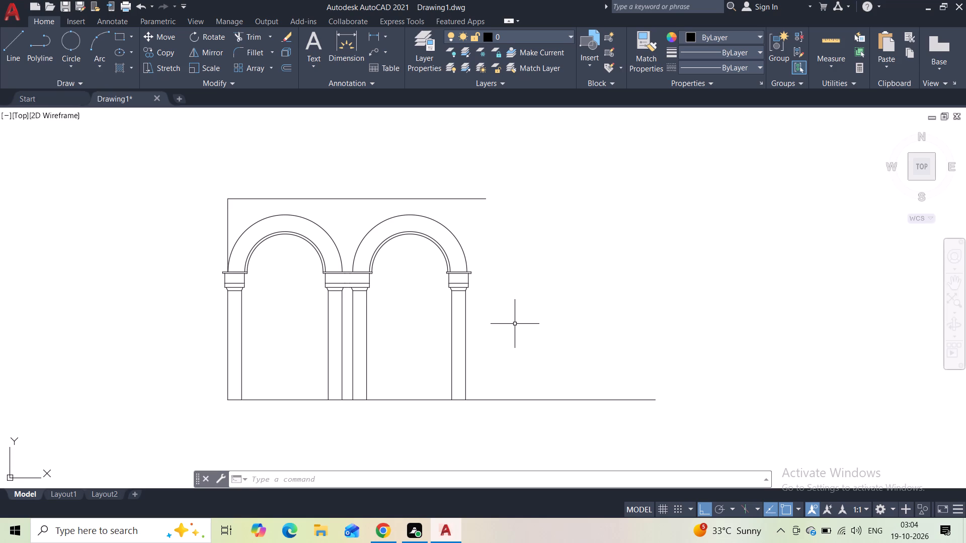
{"action": "left_click", "coordinate": [11, 52]}
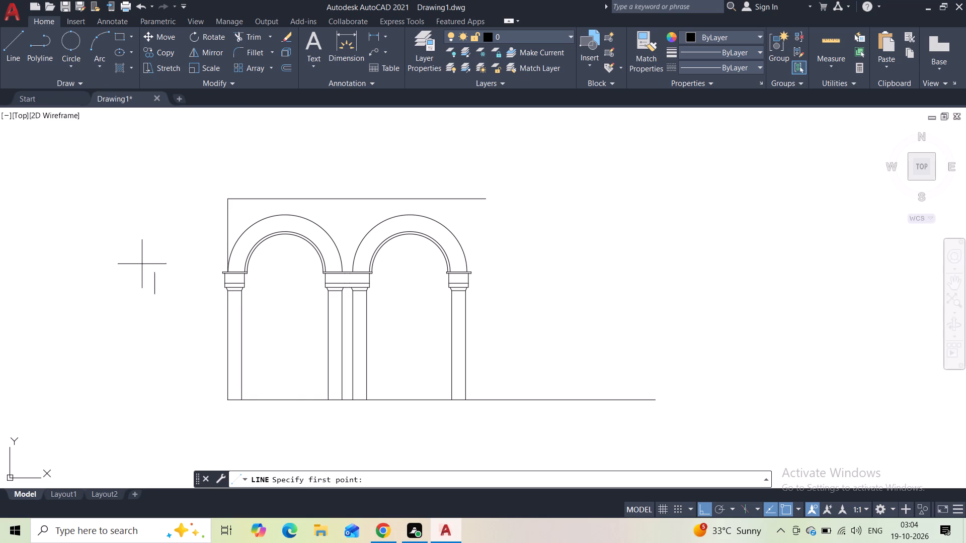
{"action": "scroll", "coordinate": [465, 401], "scroll_direction": "up", "scroll_amount": 2}
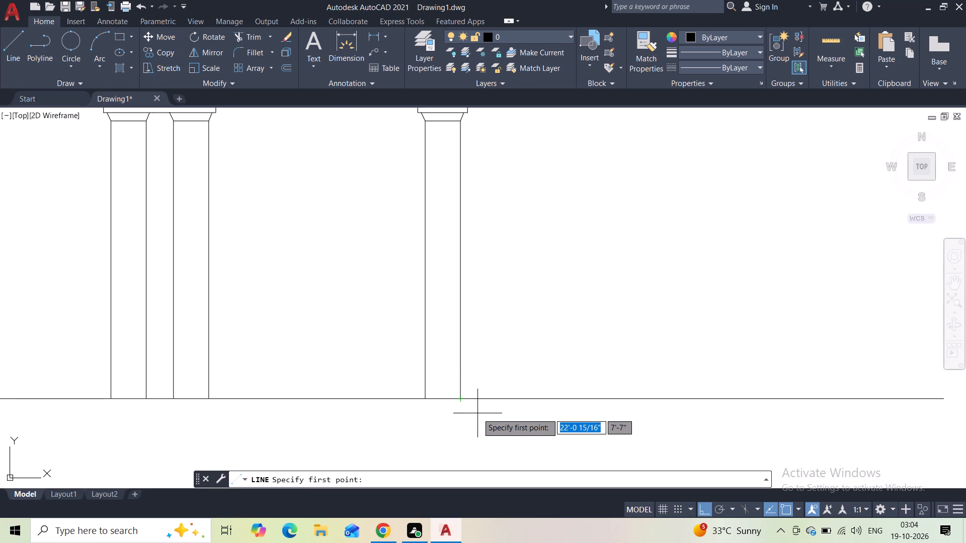
{"action": "scroll", "coordinate": [489, 298], "scroll_direction": "down", "scroll_amount": 2}
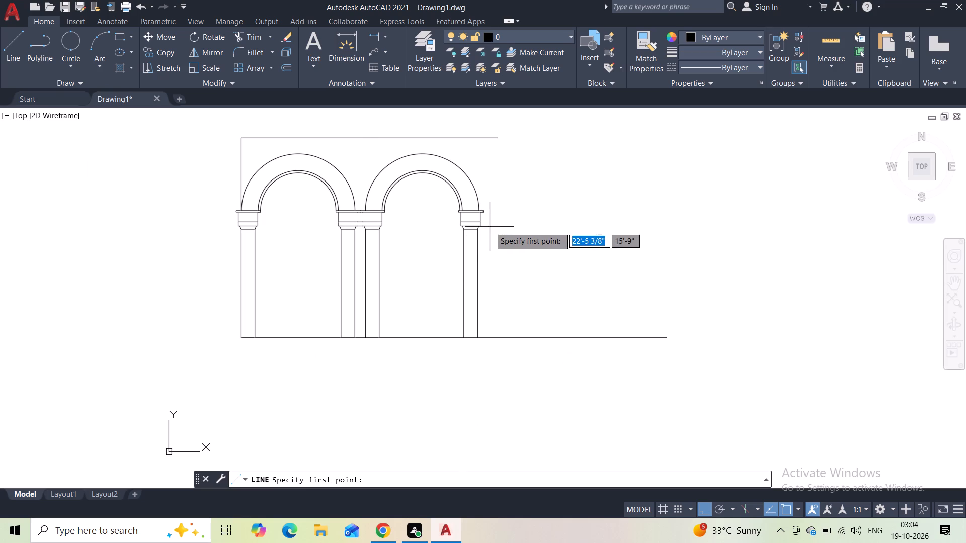
{"action": "scroll", "coordinate": [489, 227], "scroll_direction": "up", "scroll_amount": 2}
{"action": "middle_click_drag", "start_coordinate": [479, 198], "coordinate": [481, 259]}
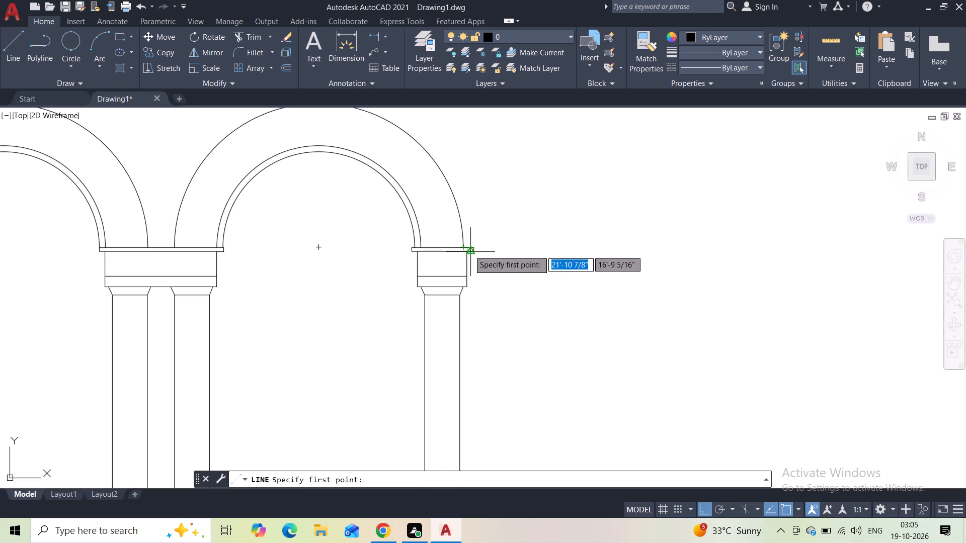
{"action": "scroll", "coordinate": [469, 250], "scroll_direction": "up", "scroll_amount": 2}
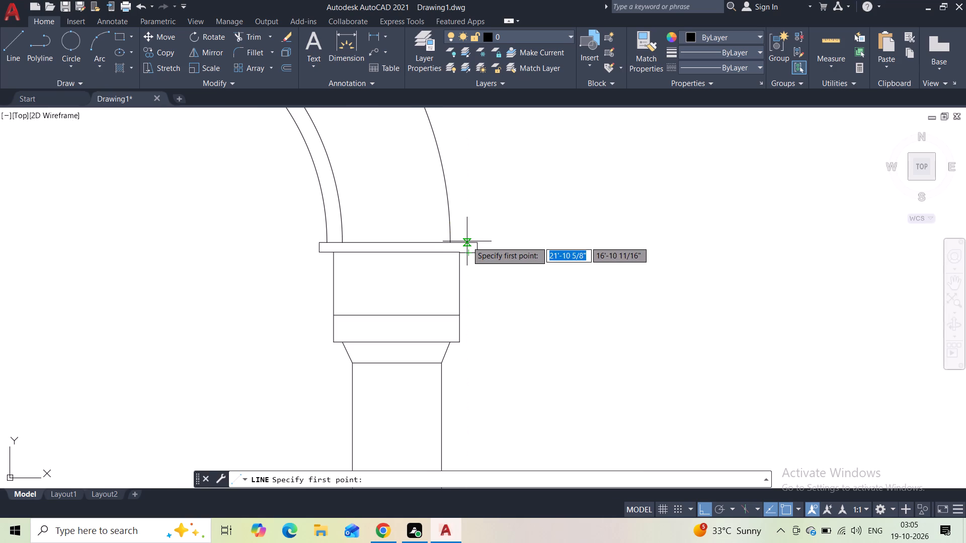
{"action": "left_click", "coordinate": [467, 241]}
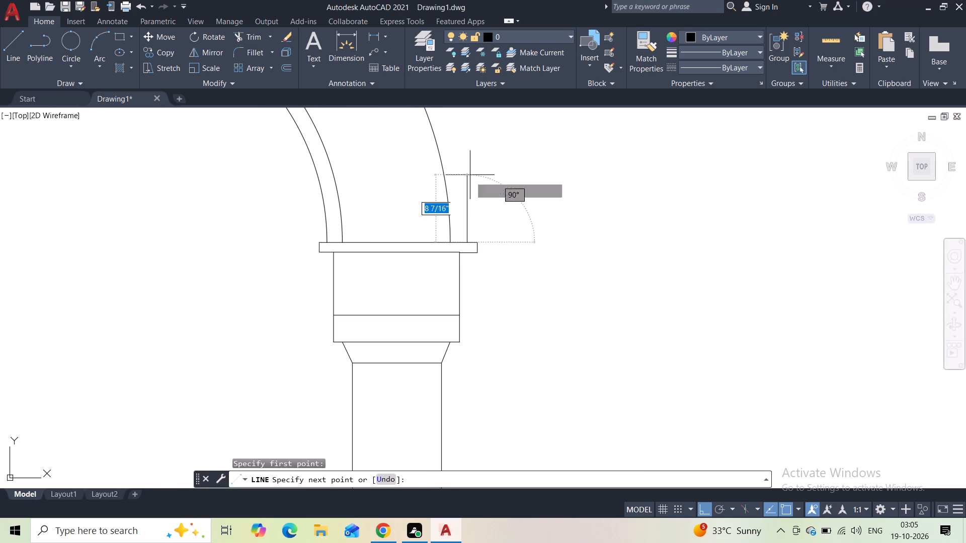
{"action": "scroll", "coordinate": [470, 174], "scroll_direction": "down", "scroll_amount": 2}
{"action": "middle_click_drag", "start_coordinate": [470, 176], "coordinate": [473, 281]}
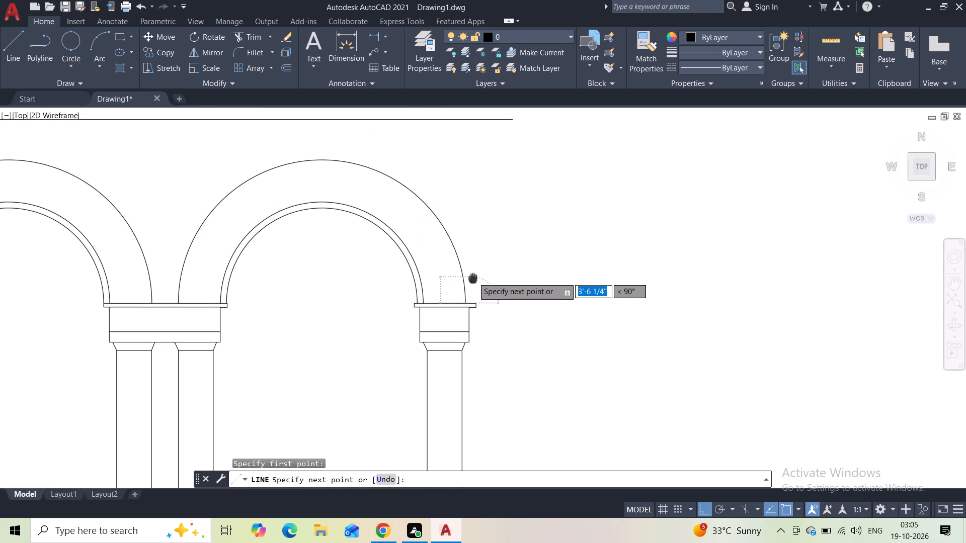
{"action": "middle_click_drag", "start_coordinate": [473, 281], "coordinate": [475, 307]}
{"action": "scroll", "coordinate": [474, 288], "scroll_direction": "down", "scroll_amount": 2}
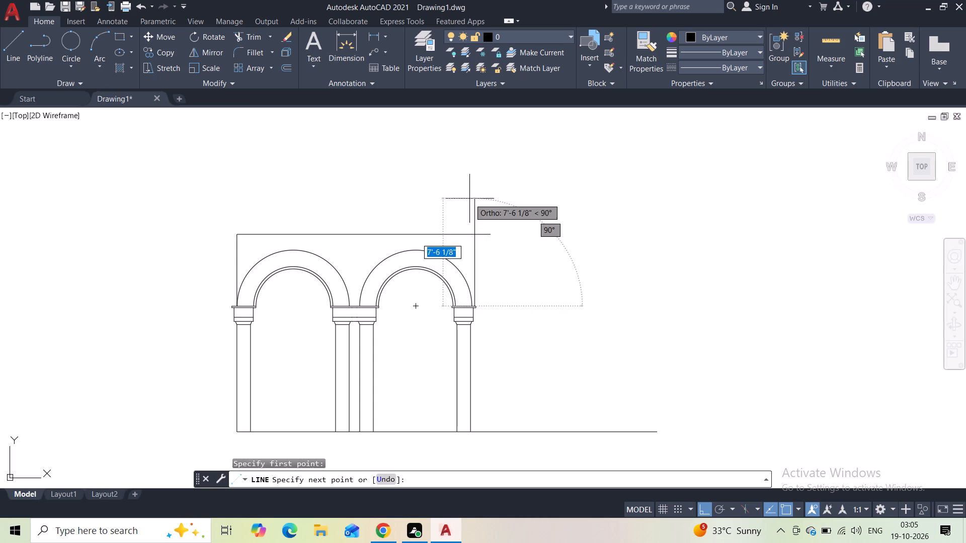
{"action": "left_click", "coordinate": [473, 189]}
{"action": "key", "text": "Escape"}
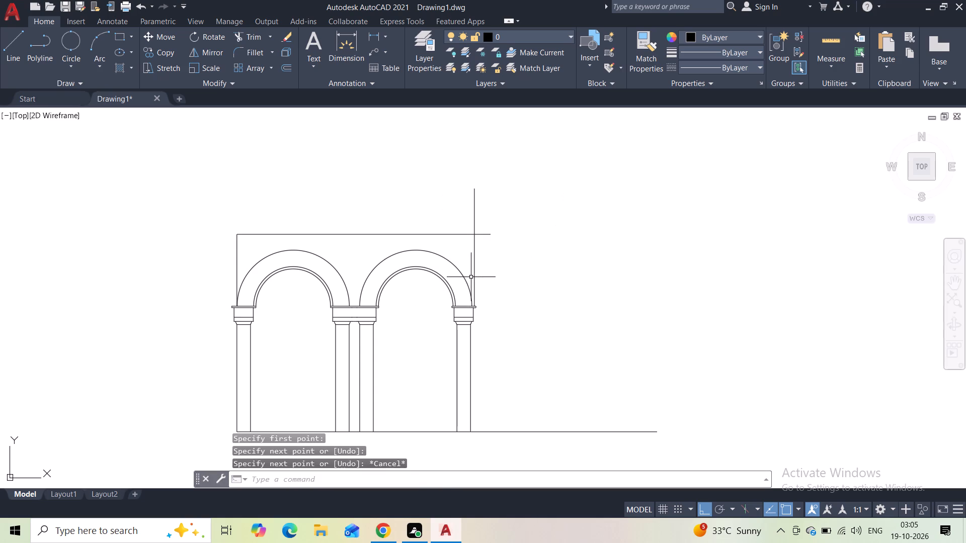
Trim the part of the last cap's top slab that projects beyond the new vertical line.
{"action": "scroll", "coordinate": [479, 301], "scroll_direction": "up", "scroll_amount": 2}
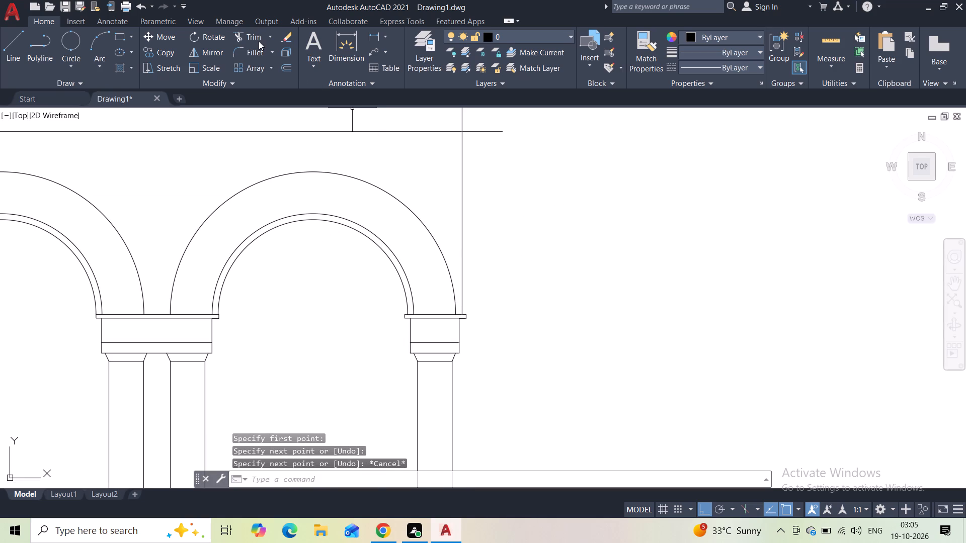
{"action": "left_click", "coordinate": [259, 41]}
{"action": "scroll", "coordinate": [492, 329], "scroll_direction": "up", "scroll_amount": 3}
{"action": "left_click_drag", "start_coordinate": [377, 263], "coordinate": [377, 281]}
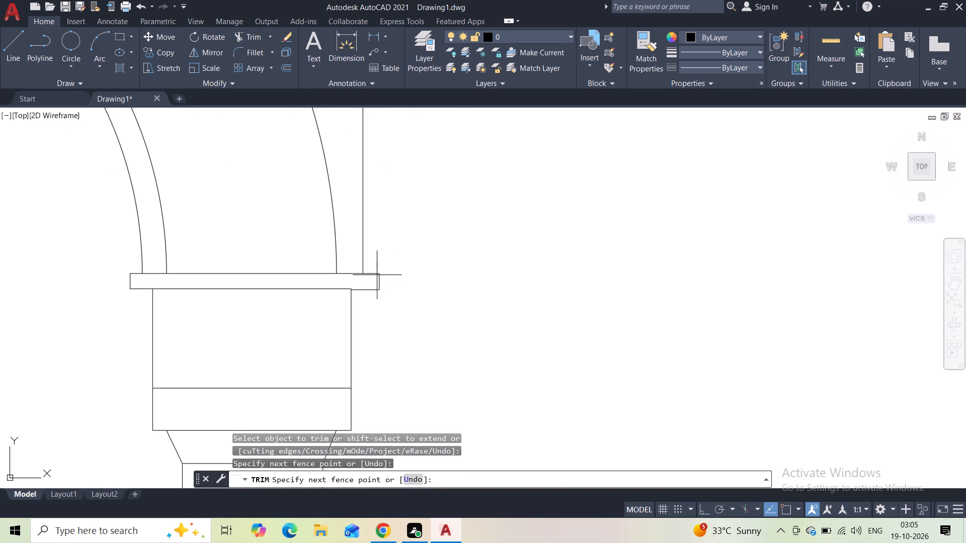
{"action": "left_click_drag", "start_coordinate": [377, 281], "coordinate": [383, 282]}
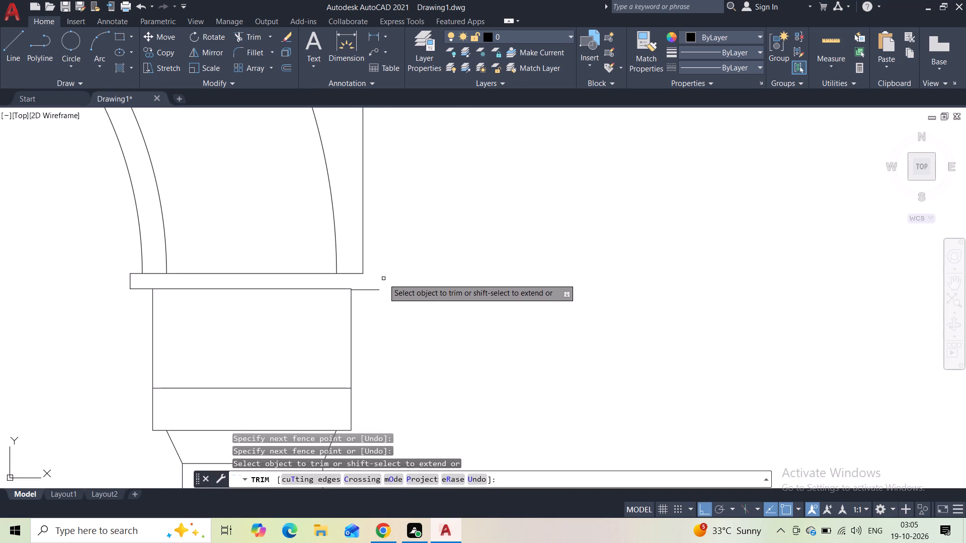
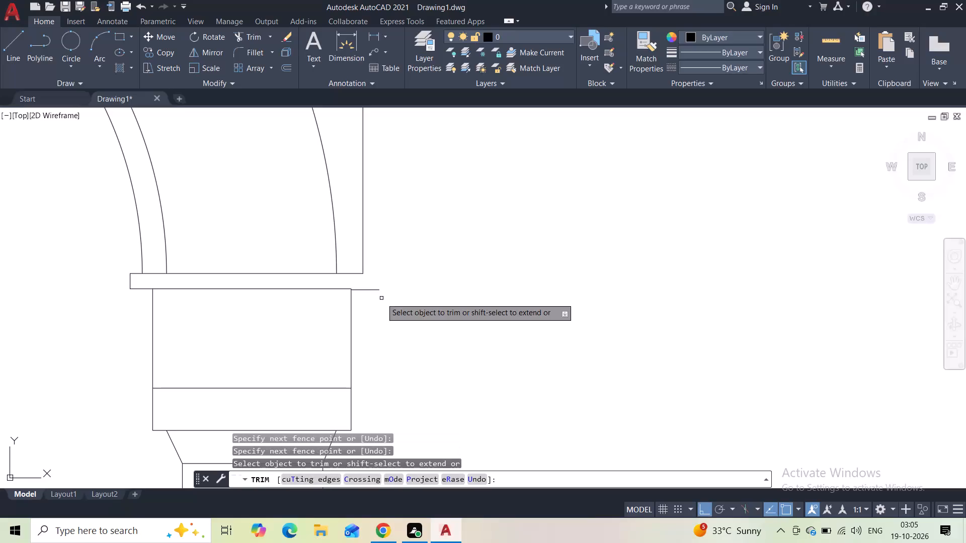
Draw connected lines from the last cap's top slab corner down about 9'-2 1/8" past the ground line, a short way outward, and up above the elevation's top line.
{"action": "key", "text": "Escape"}
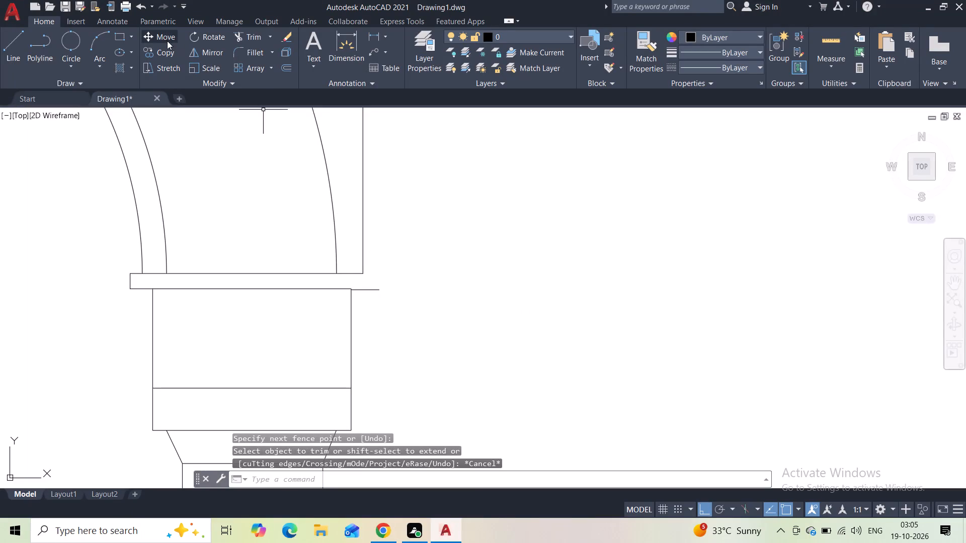
{"action": "left_click", "coordinate": [23, 46]}
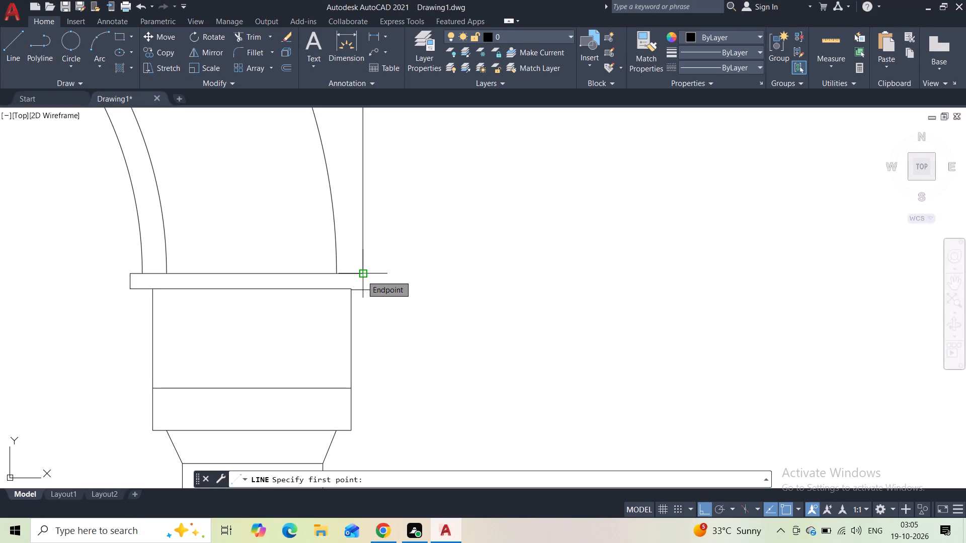
{"action": "left_click", "coordinate": [362, 276]}
{"action": "middle_click_drag", "start_coordinate": [373, 329], "coordinate": [379, 225]}
{"action": "scroll", "coordinate": [378, 266], "scroll_direction": "down", "scroll_amount": 2}
{"action": "middle_click_drag", "start_coordinate": [404, 382], "coordinate": [398, 182]}
{"action": "scroll", "coordinate": [405, 315], "scroll_direction": "down", "scroll_amount": 1}
{"action": "middle_click_drag", "start_coordinate": [388, 418], "coordinate": [400, 320]}
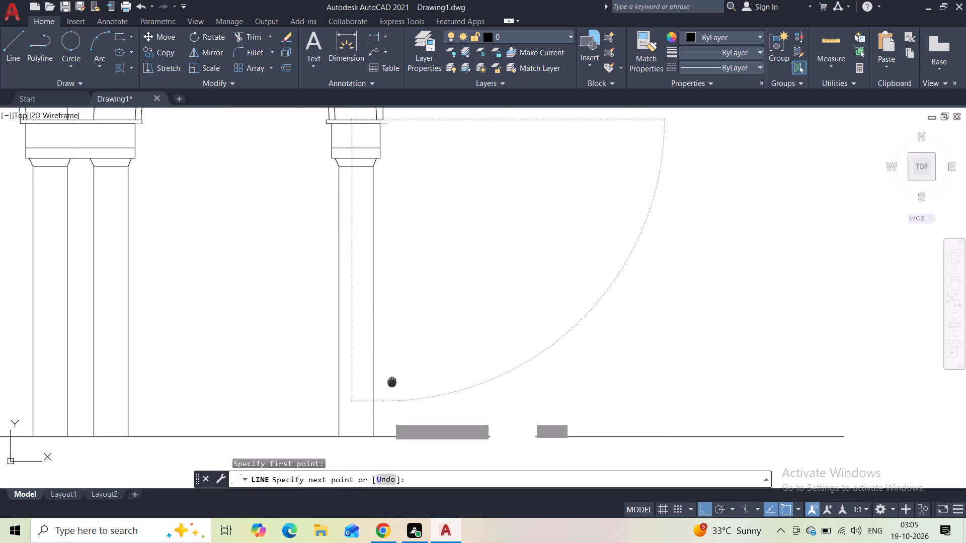
{"action": "middle_click_drag", "start_coordinate": [400, 320], "coordinate": [403, 282]}
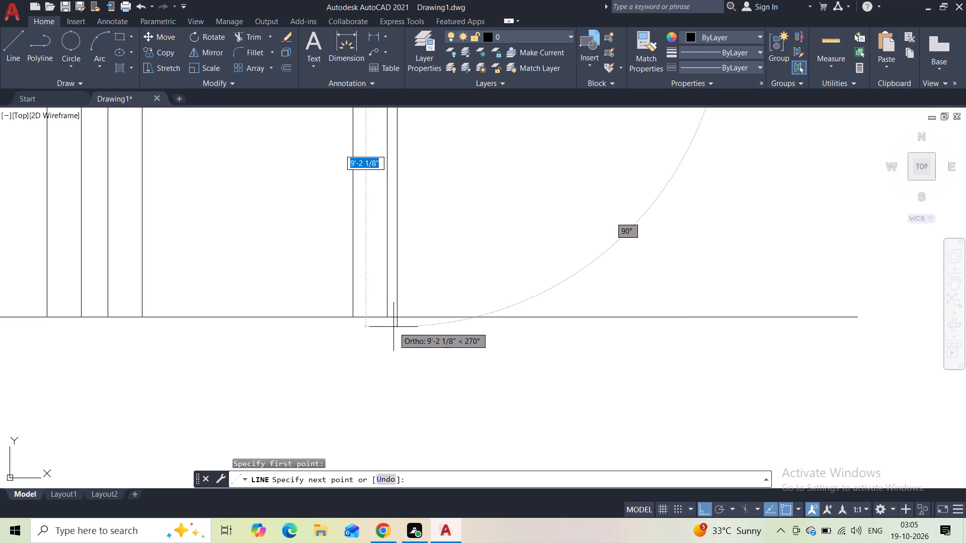
{"action": "left_click", "coordinate": [393, 327]}
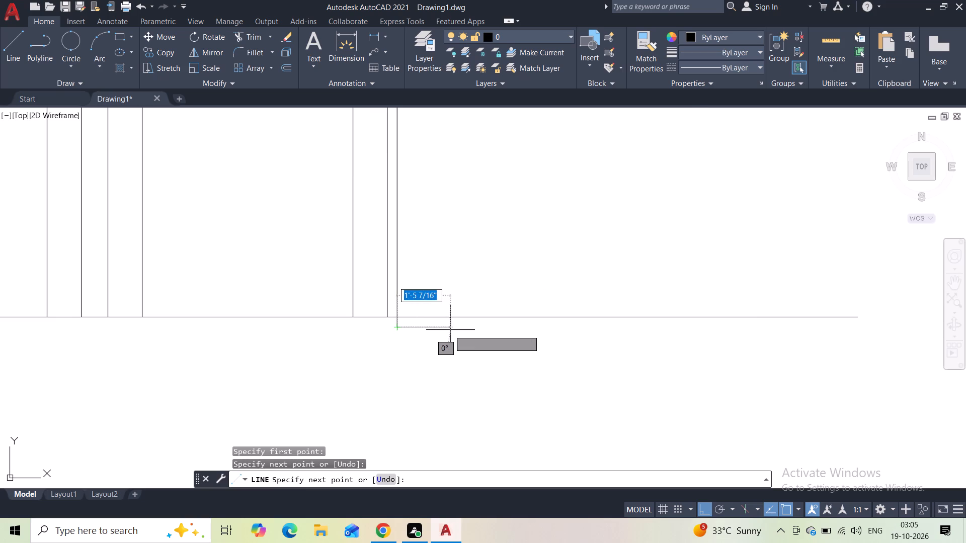
{"action": "left_click", "coordinate": [472, 330]}
{"action": "middle_click_drag", "start_coordinate": [463, 226], "coordinate": [462, 373]}
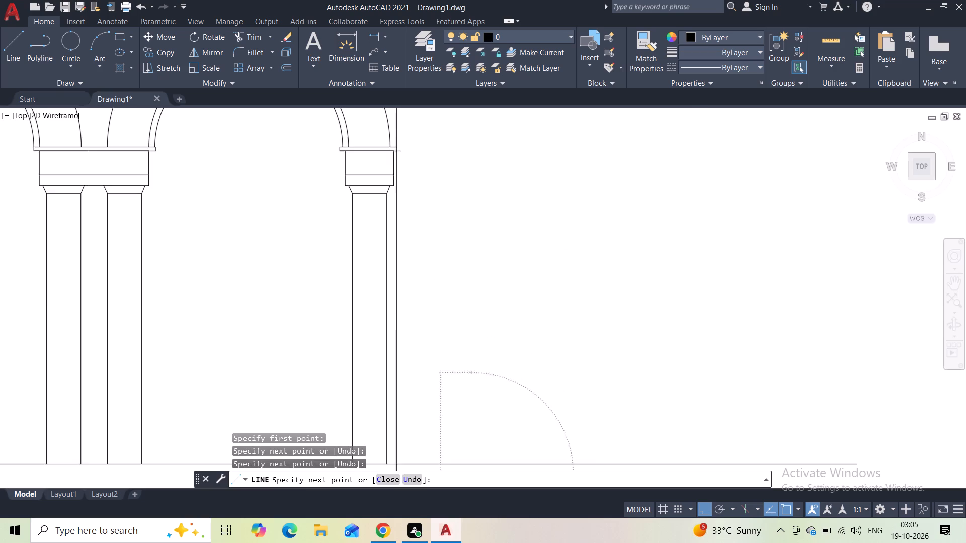
{"action": "scroll", "coordinate": [459, 351], "scroll_direction": "down", "scroll_amount": 2}
{"action": "left_click", "coordinate": [467, 153]}
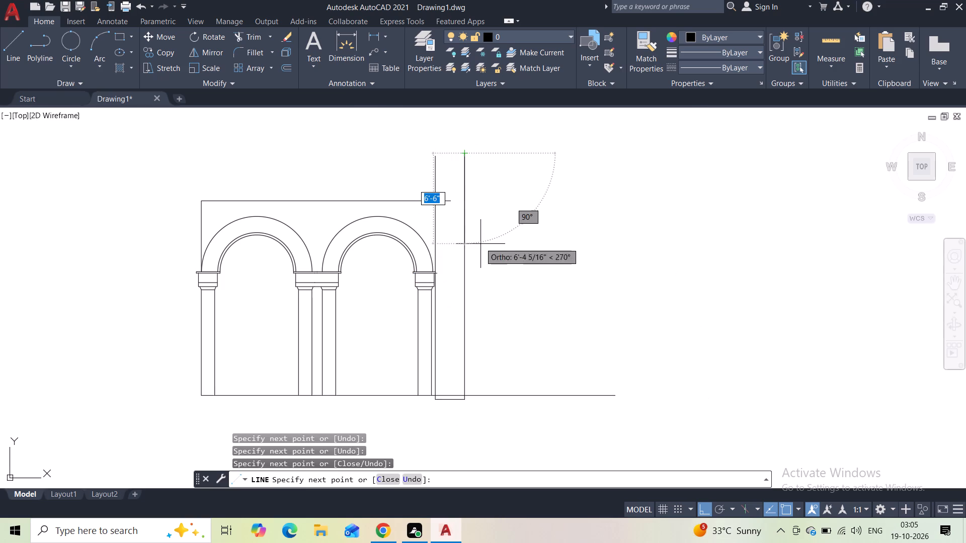
{"action": "key", "text": "Escape"}
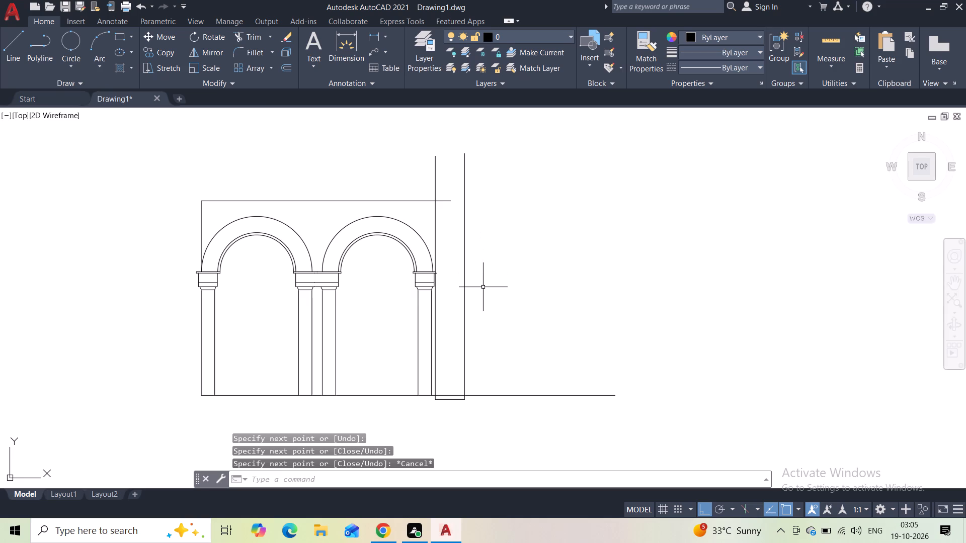
Trim the short horizontal line under the last cap's top slab where it projects beyond the vertical wall line.
{"action": "scroll", "coordinate": [455, 319], "scroll_direction": "up", "scroll_amount": 1}
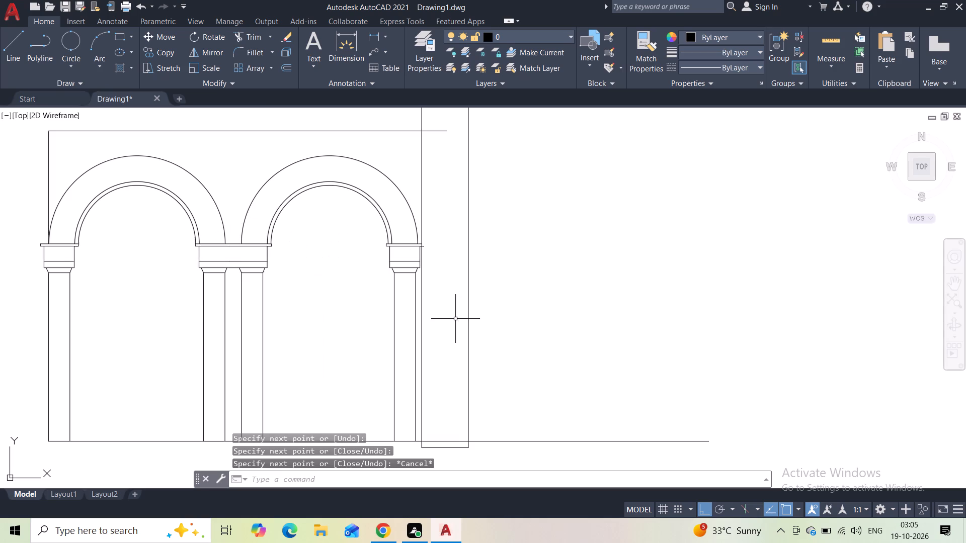
{"action": "middle_click_drag", "start_coordinate": [447, 348], "coordinate": [442, 288]}
{"action": "scroll", "coordinate": [440, 305], "scroll_direction": "up", "scroll_amount": 1}
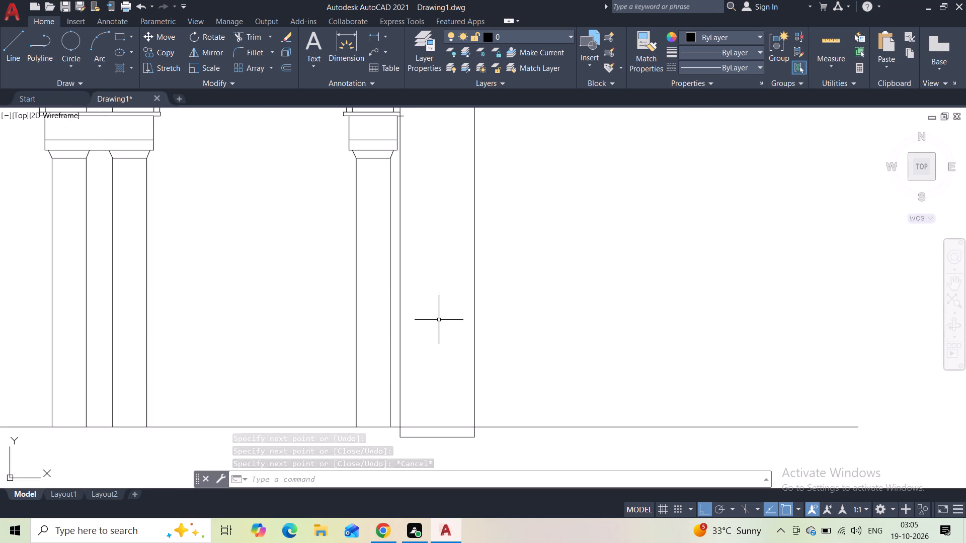
{"action": "middle_click_drag", "start_coordinate": [433, 281], "coordinate": [440, 400]}
{"action": "scroll", "coordinate": [403, 220], "scroll_direction": "up", "scroll_amount": 3}
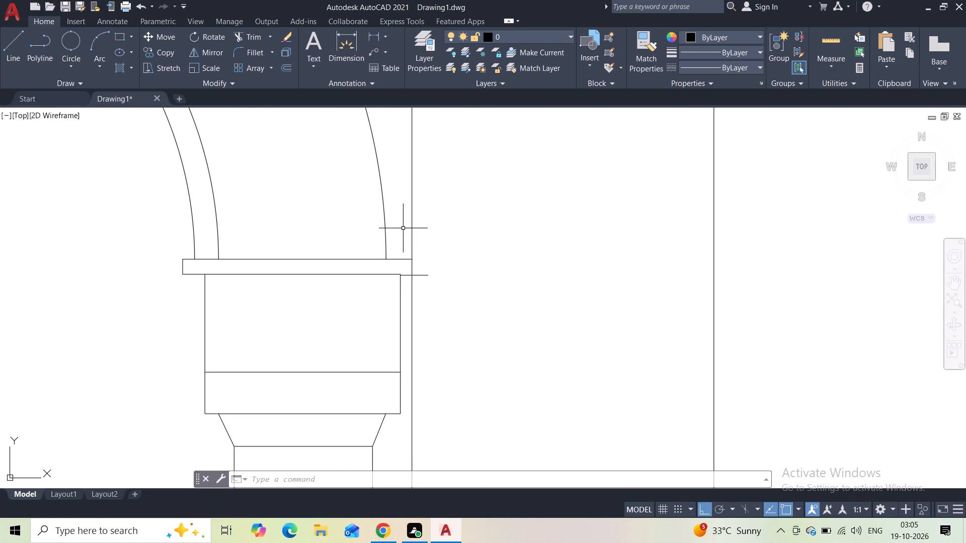
{"action": "left_click", "coordinate": [251, 41]}
{"action": "scroll", "coordinate": [409, 277], "scroll_direction": "up", "scroll_amount": 2}
{"action": "left_click_drag", "start_coordinate": [432, 257], "coordinate": [434, 306]}
{"action": "key", "text": "Escape"}
Stretch both ends of the remaining short line up so it aligns with the slab's bottom edge and meets the vertical wall line.
{"action": "scroll", "coordinate": [436, 294], "scroll_direction": "down", "scroll_amount": 1}
{"action": "scroll", "coordinate": [466, 254], "scroll_direction": "down", "scroll_amount": 1}
{"action": "scroll", "coordinate": [421, 273], "scroll_direction": "up", "scroll_amount": 2}
{"action": "scroll", "coordinate": [432, 256], "scroll_direction": "down", "scroll_amount": 1}
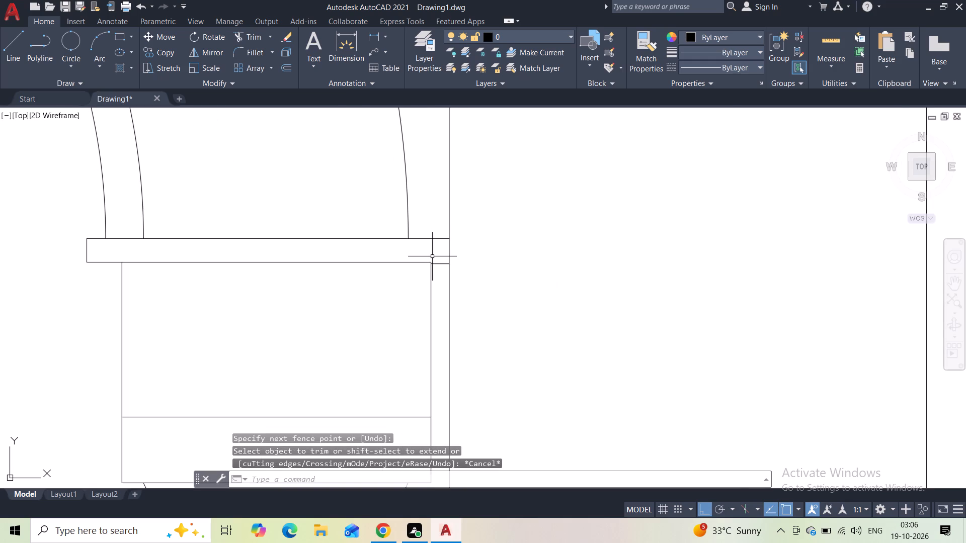
{"action": "scroll", "coordinate": [432, 256], "scroll_direction": "up", "scroll_amount": 3}
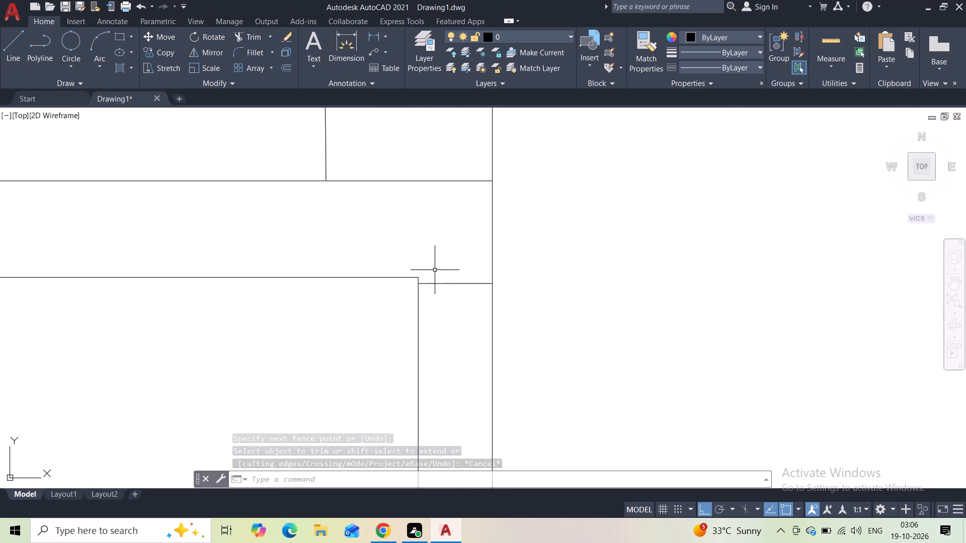
{"action": "left_click", "coordinate": [435, 284]}
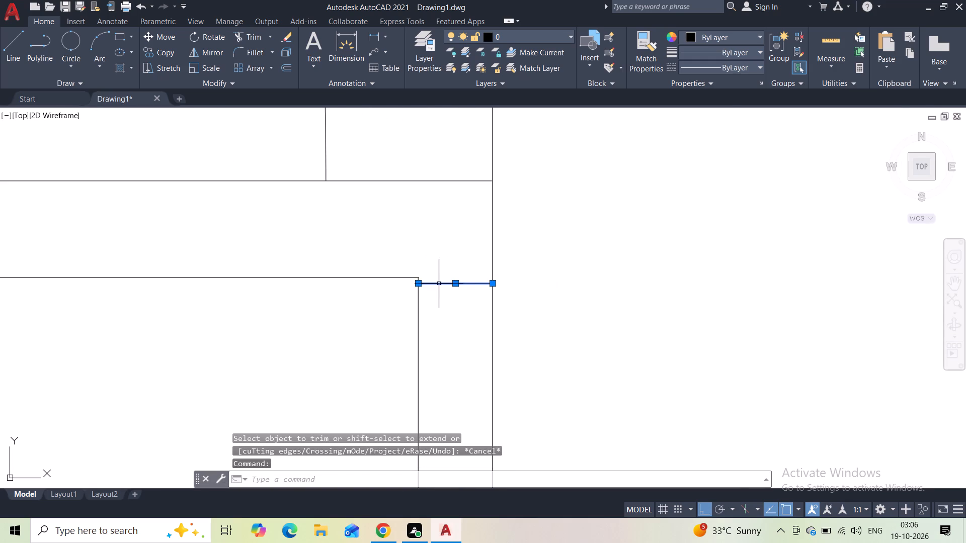
{"action": "left_click", "coordinate": [420, 284]}
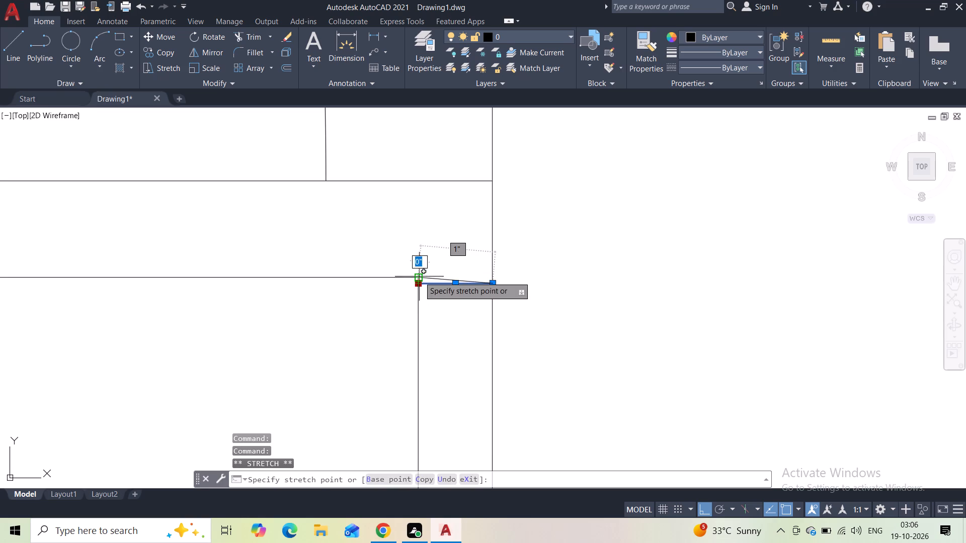
{"action": "left_click", "coordinate": [419, 277]}
{"action": "left_click", "coordinate": [491, 284]}
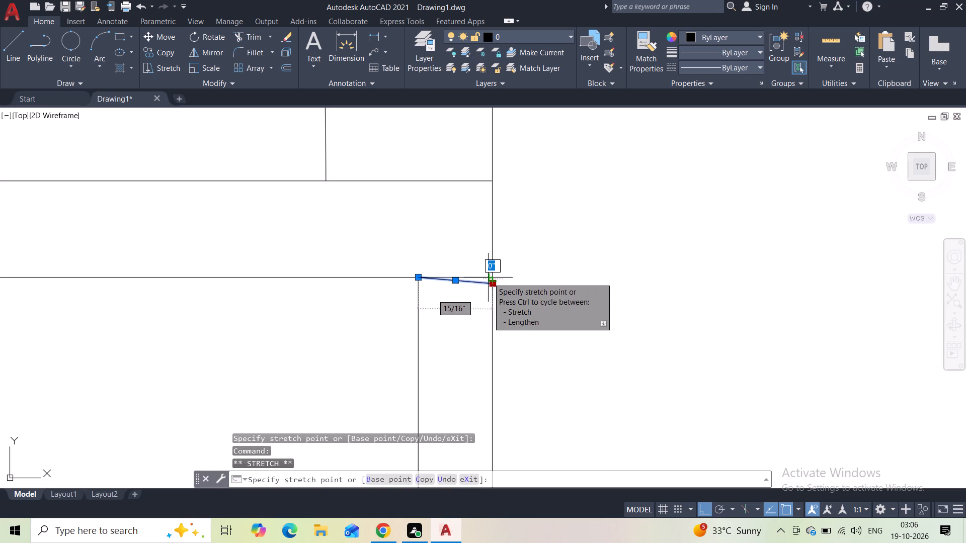
{"action": "left_click", "coordinate": [488, 278]}
{"action": "key", "text": "Escape"}
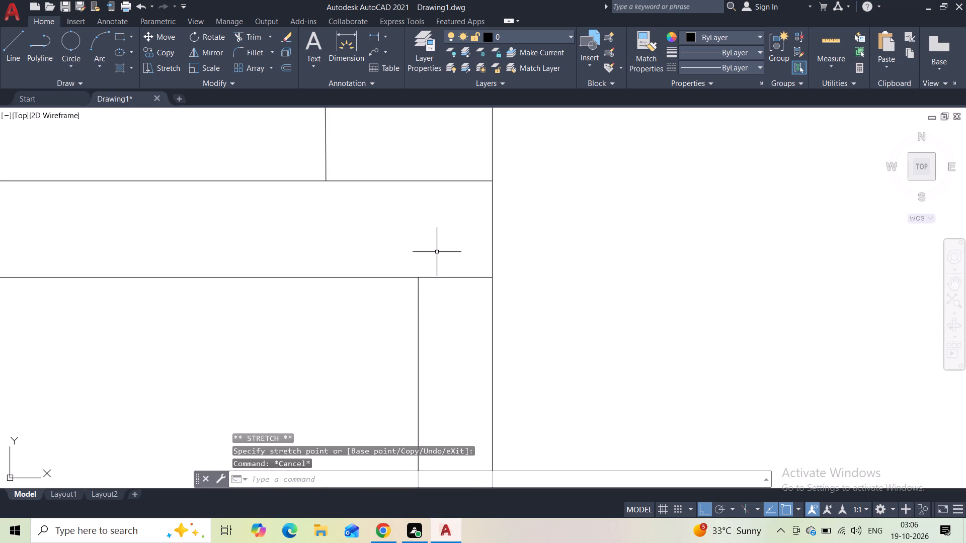
Draw a vertical line from the elevation's top left corner up to about the height of the vertical line beside the second arch.
{"action": "scroll", "coordinate": [437, 252], "scroll_direction": "down", "scroll_amount": 4}
{"action": "scroll", "coordinate": [493, 216], "scroll_direction": "down", "scroll_amount": 1}
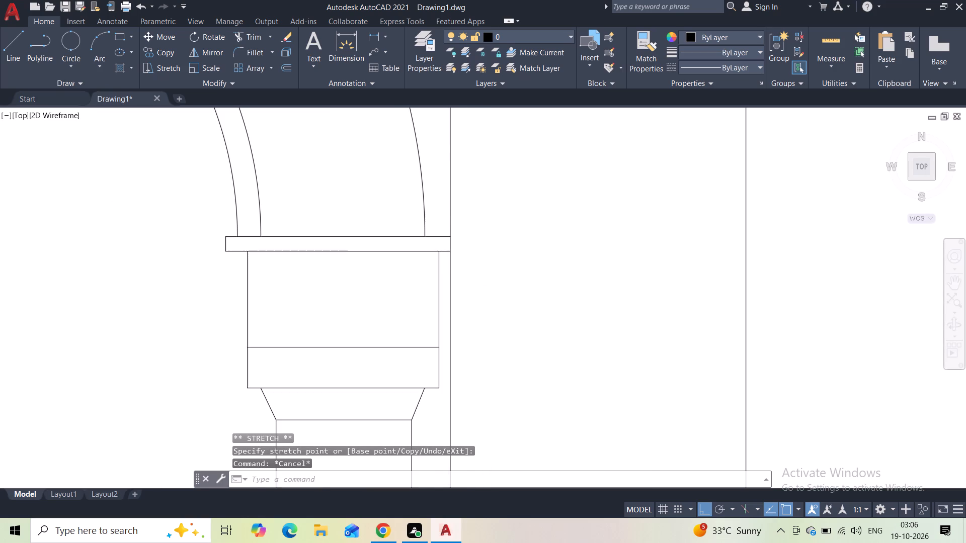
{"action": "middle_click_drag", "start_coordinate": [493, 215], "coordinate": [449, 356]}
{"action": "scroll", "coordinate": [456, 279], "scroll_direction": "down", "scroll_amount": 2}
{"action": "middle_click_drag", "start_coordinate": [460, 236], "coordinate": [404, 328]}
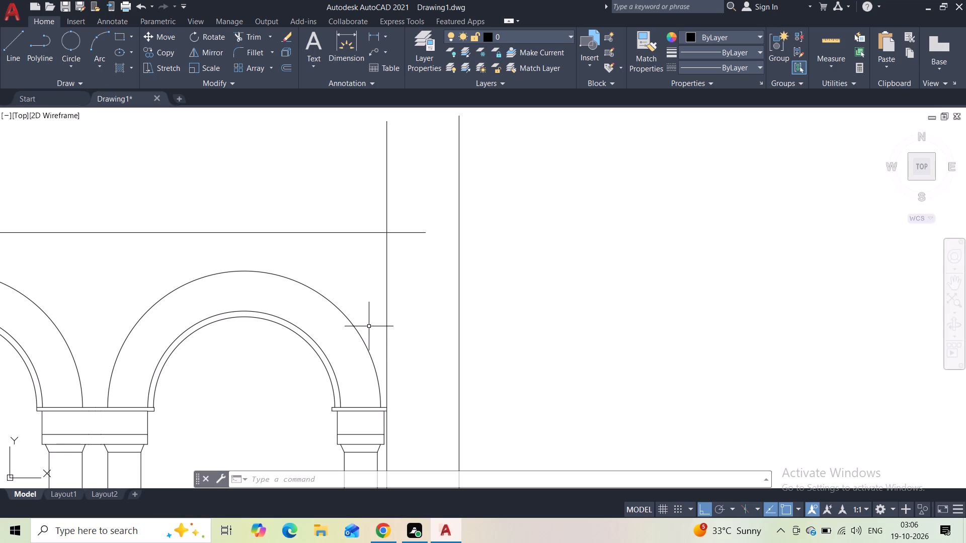
{"action": "scroll", "coordinate": [389, 317], "scroll_direction": "down", "scroll_amount": 3}
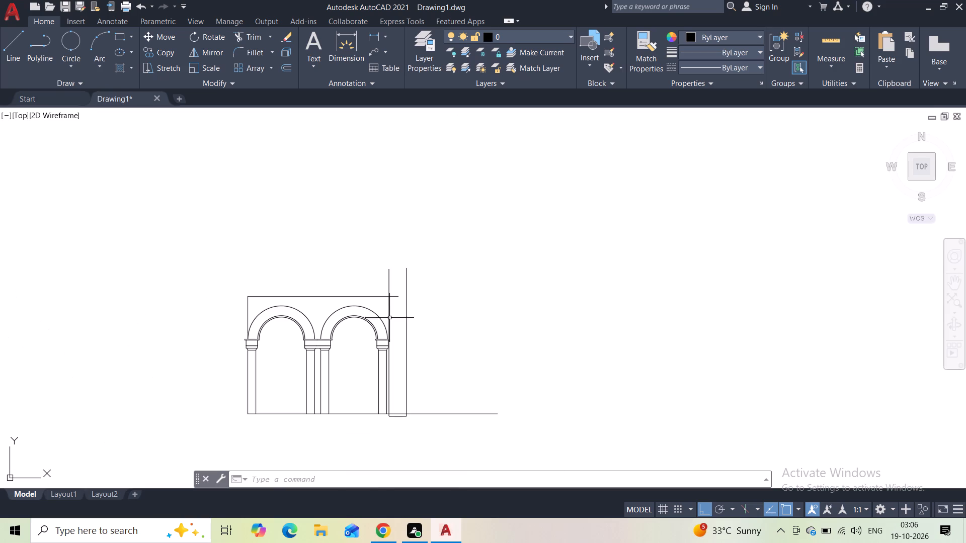
{"action": "scroll", "coordinate": [397, 305], "scroll_direction": "up", "scroll_amount": 3}
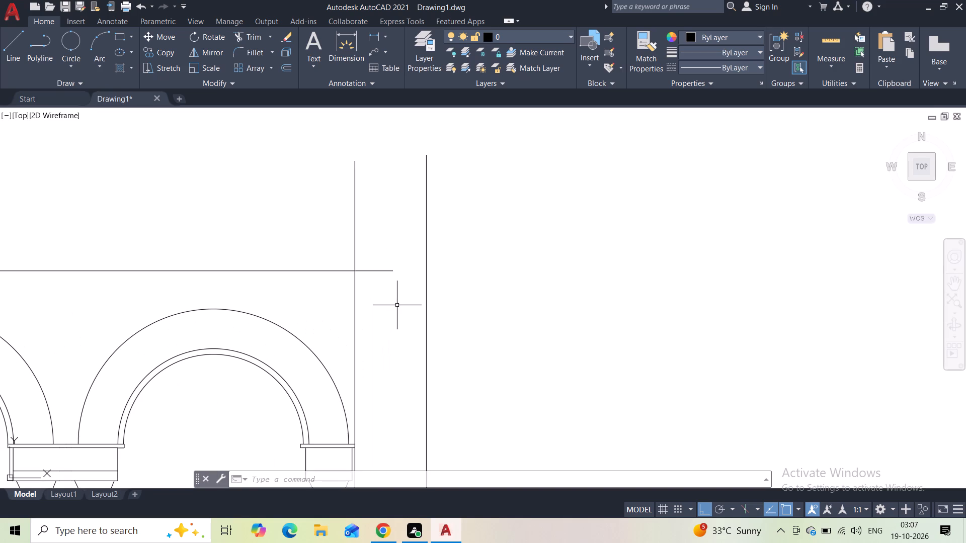
{"action": "scroll", "coordinate": [333, 321], "scroll_direction": "down", "scroll_amount": 2}
{"action": "scroll", "coordinate": [206, 300], "scroll_direction": "down", "scroll_amount": 2}
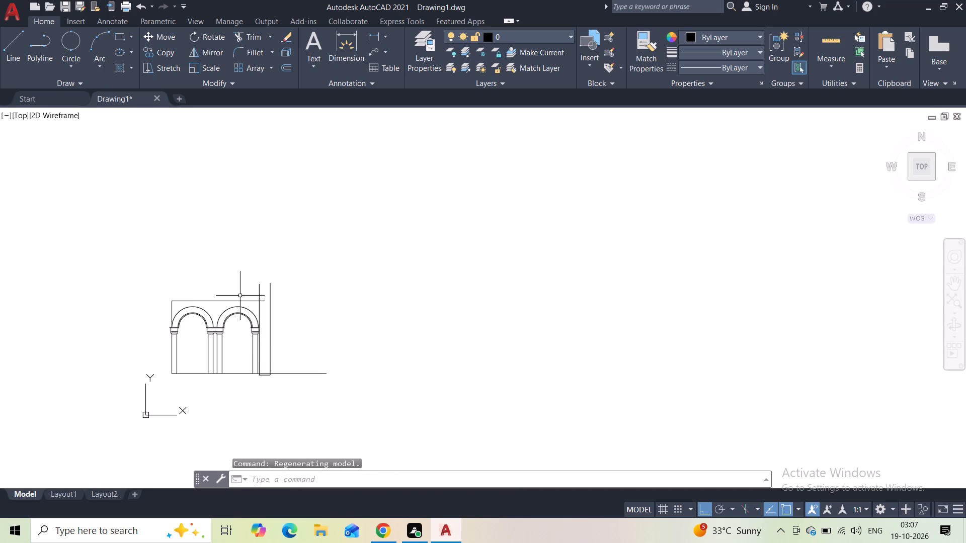
{"action": "scroll", "coordinate": [240, 296], "scroll_direction": "up", "scroll_amount": 1}
{"action": "scroll", "coordinate": [153, 297], "scroll_direction": "up", "scroll_amount": 2}
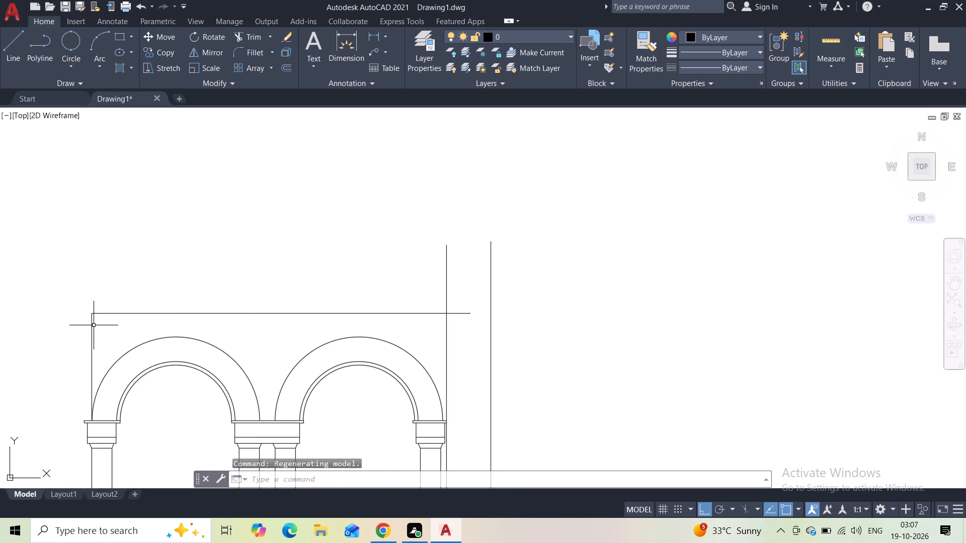
{"action": "left_click", "coordinate": [5, 52]}
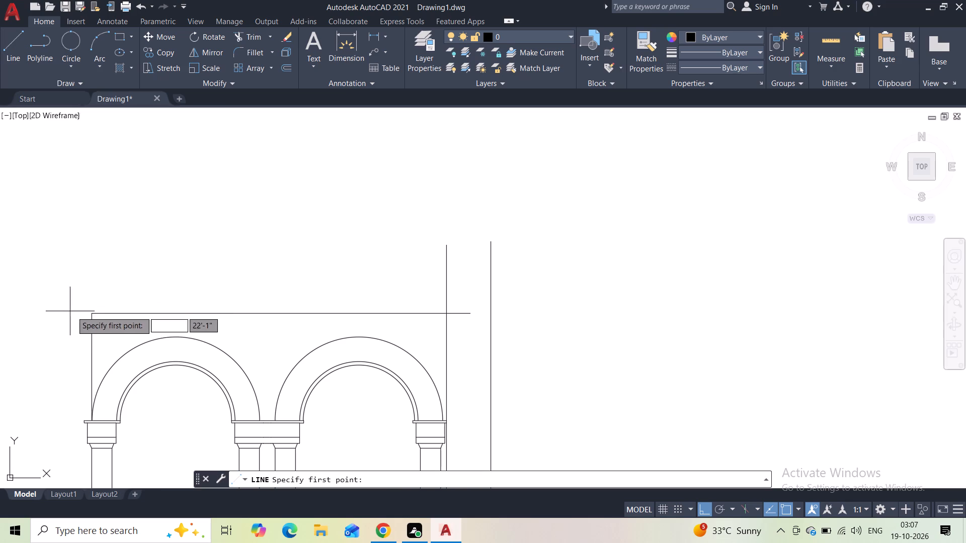
{"action": "left_click", "coordinate": [89, 309]}
{"action": "left_click", "coordinate": [95, 244]}
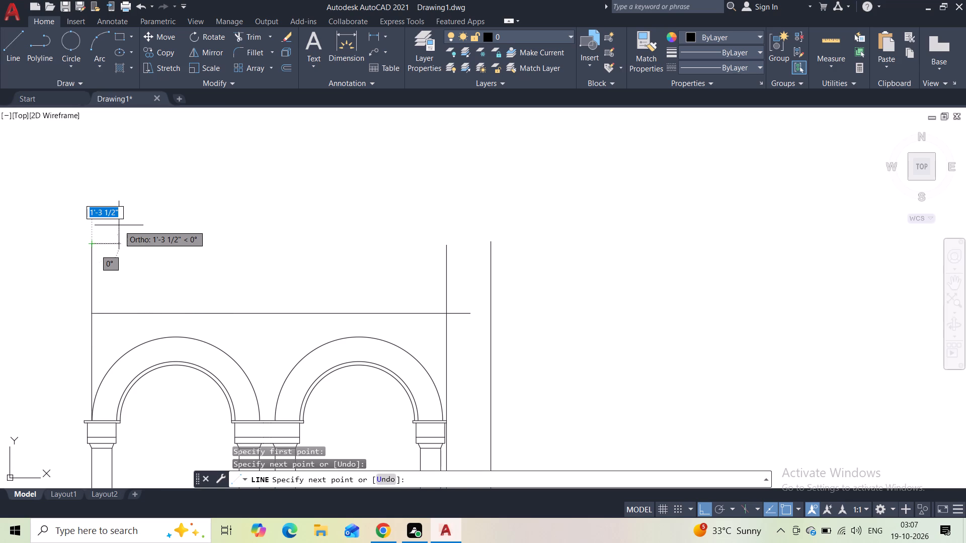
{"action": "key", "text": "Escape"}
Move the elevation's top horizontal line straight up, keeping it slightly below the upper ends of the vertical wall lines.
{"action": "left_click", "coordinate": [130, 309]}
{"action": "left_click", "coordinate": [122, 321]}
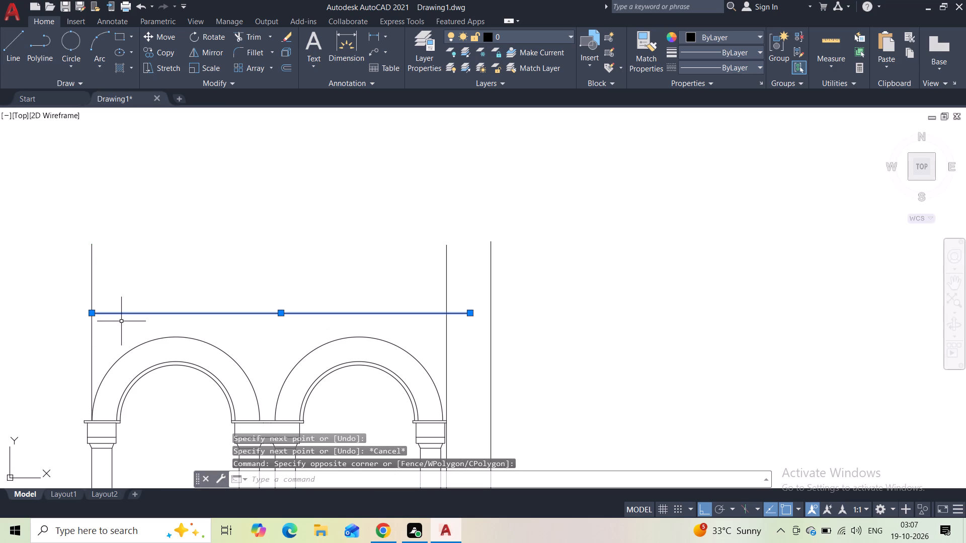
{"action": "left_click", "coordinate": [284, 315]}
{"action": "left_click", "coordinate": [279, 312]}
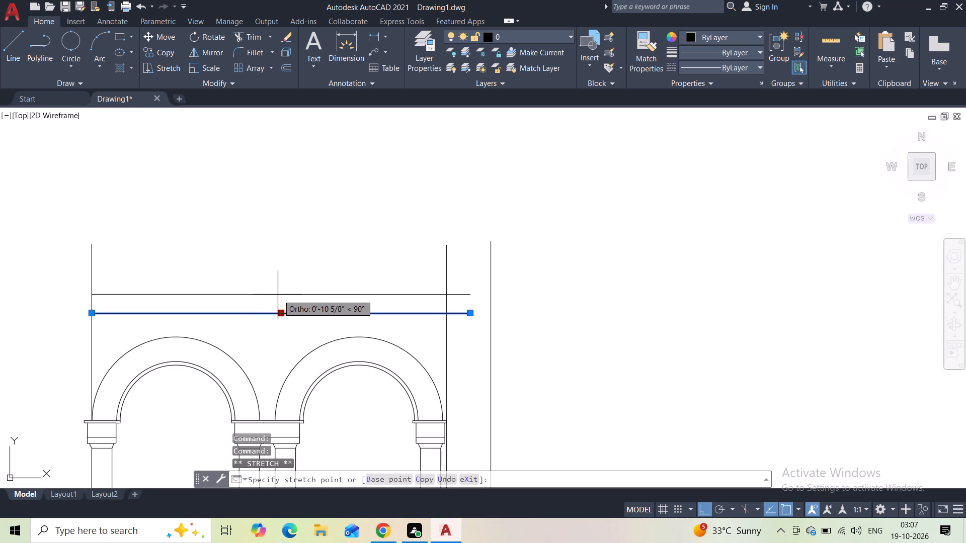
{"action": "left_click", "coordinate": [281, 277]}
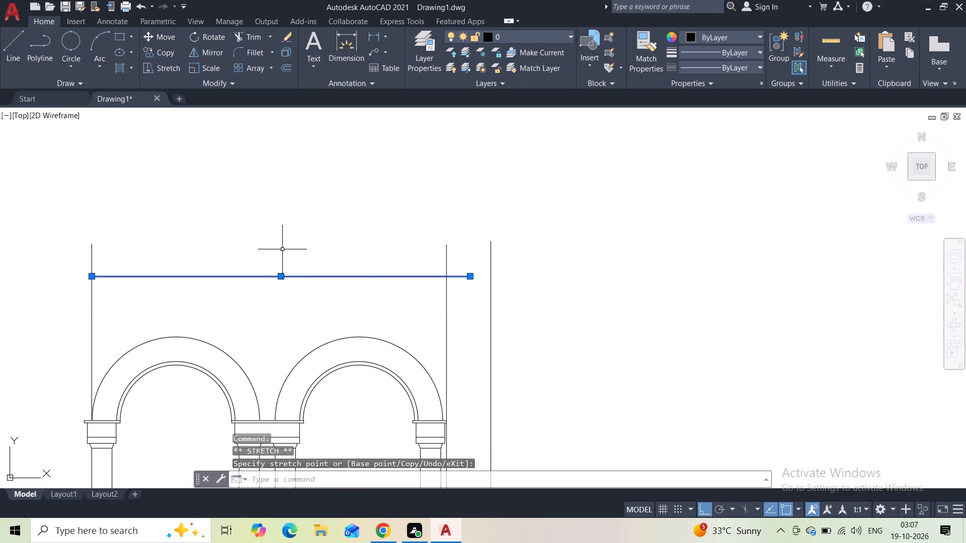
{"action": "key", "text": "Escape"}
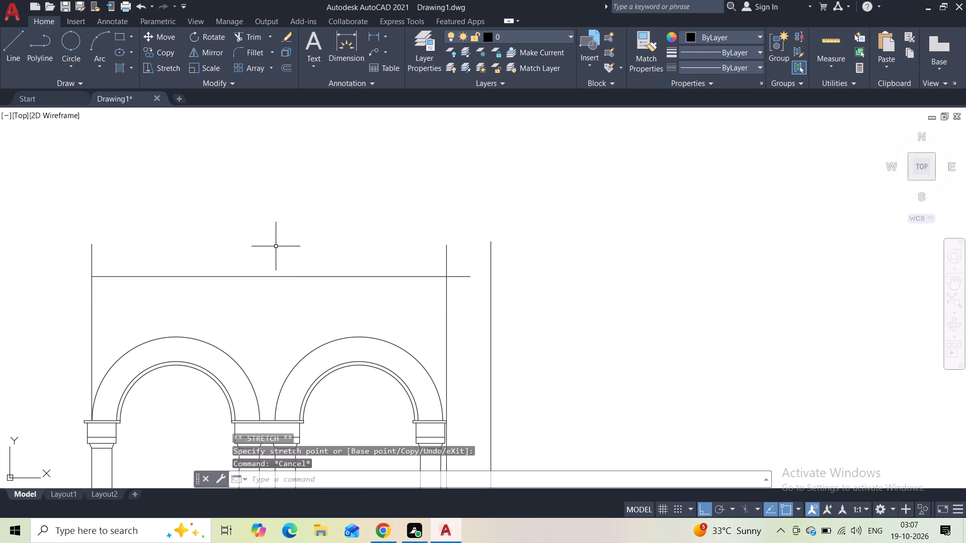
Trim the top horizontal line's overhang beyond the vertical line beside the second arch.
{"action": "scroll", "coordinate": [276, 246], "scroll_direction": "down", "scroll_amount": 3}
{"action": "scroll", "coordinate": [271, 237], "scroll_direction": "up", "scroll_amount": 1}
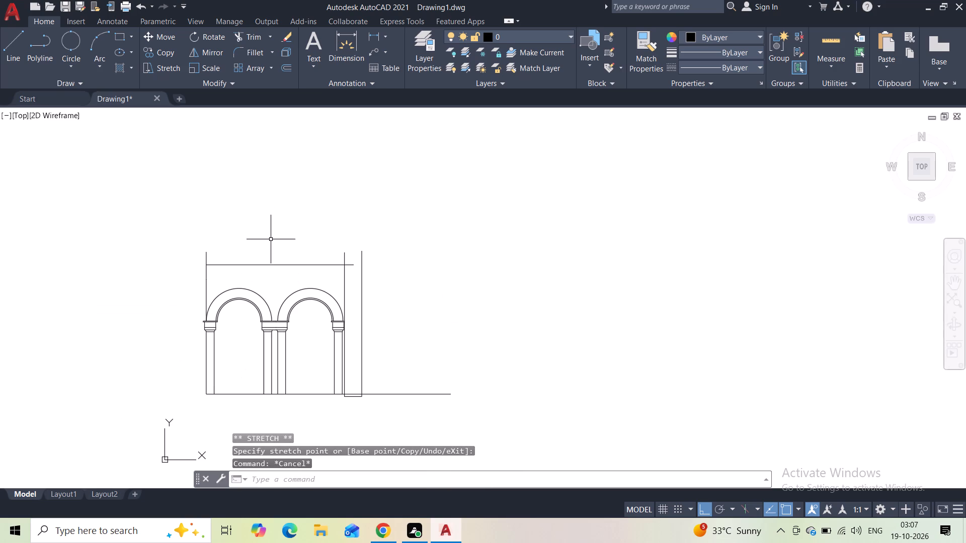
{"action": "scroll", "coordinate": [265, 260], "scroll_direction": "up", "scroll_amount": 2}
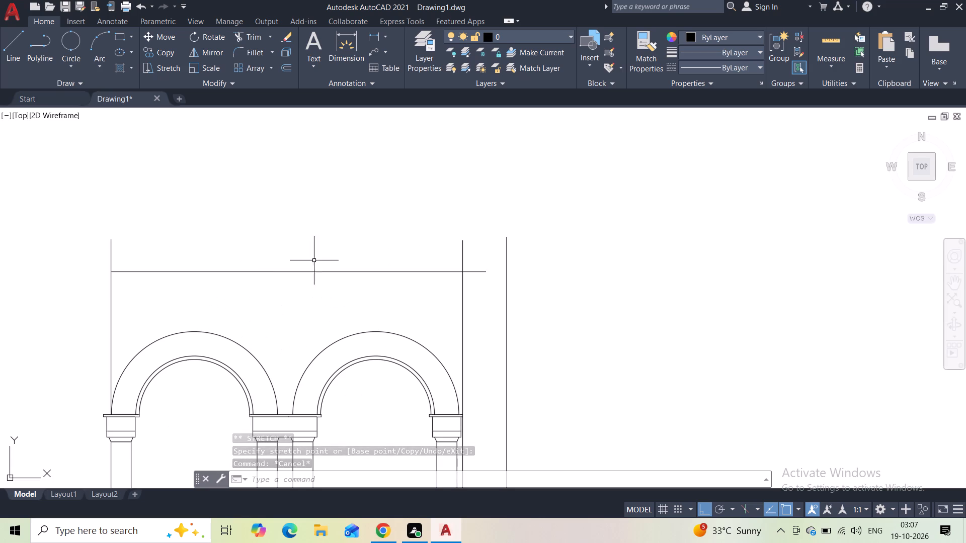
{"action": "left_click", "coordinate": [245, 35]}
{"action": "left_click_drag", "start_coordinate": [475, 265], "coordinate": [477, 278]}
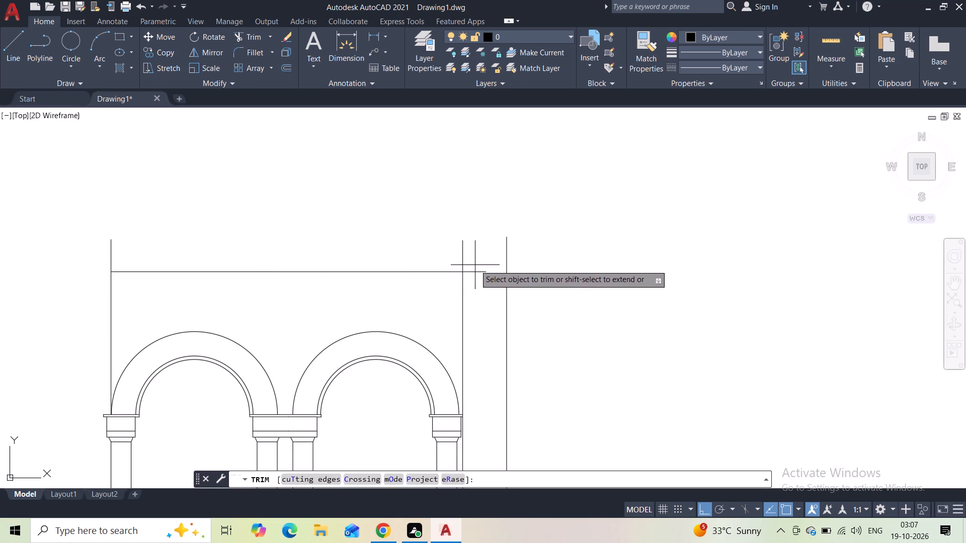
{"action": "left_click_drag", "start_coordinate": [477, 278], "coordinate": [479, 288]}
Draw a vertical line about 5'-4 5/16" upward from the upper end of the elevation's left wall line.
{"action": "left_click", "coordinate": [20, 49]}
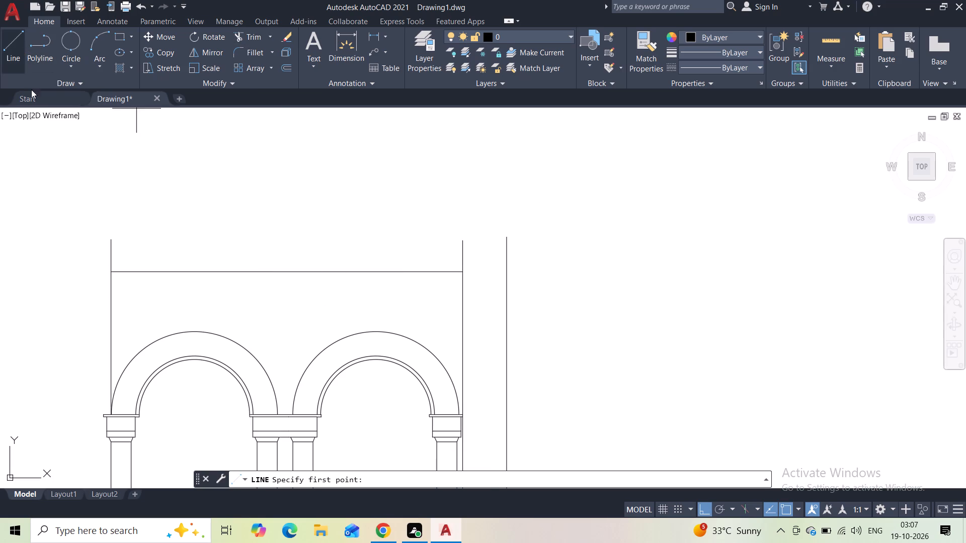
{"action": "left_click_drag", "start_coordinate": [110, 239], "coordinate": [113, 226]}
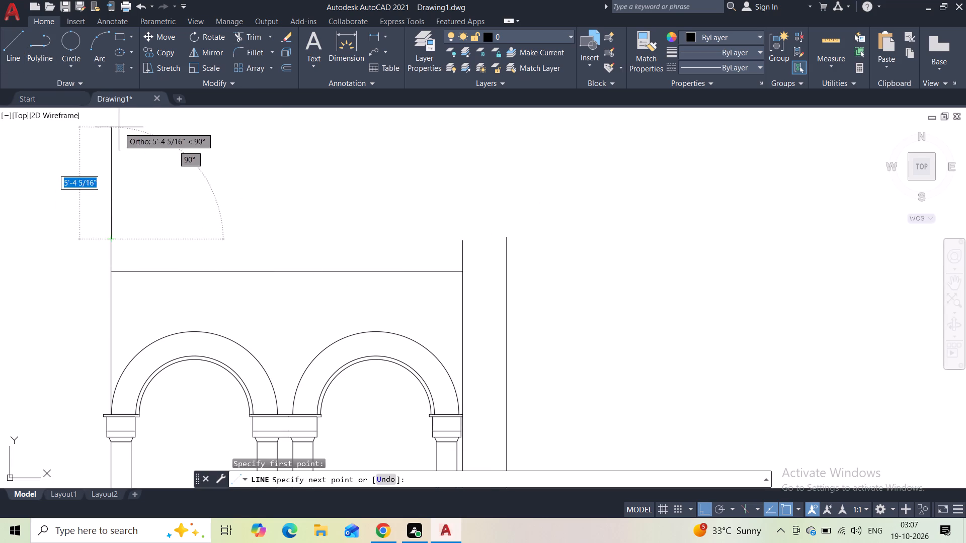
{"action": "left_click", "coordinate": [119, 126]}
{"action": "key", "text": "space"}
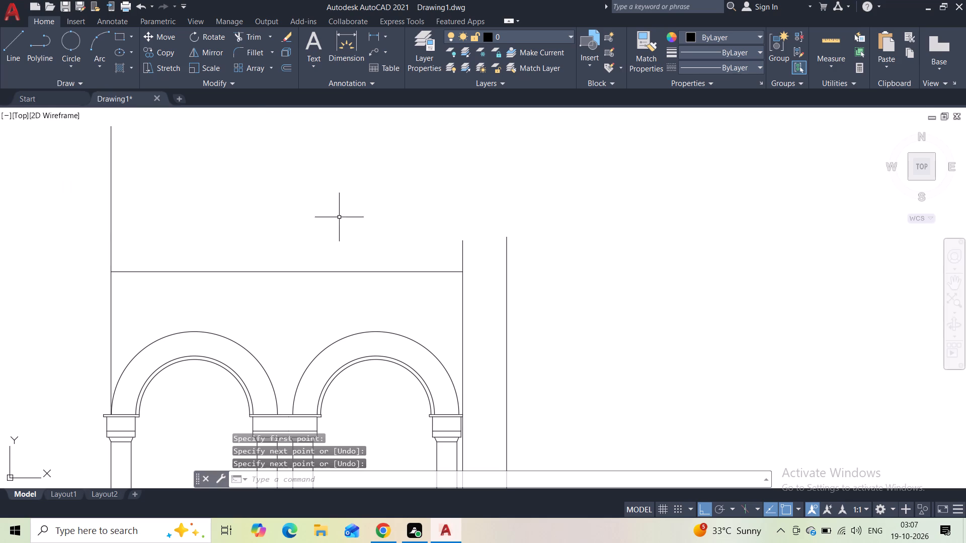
Draw vertical lines upward from the tops of the two wall lines beyond the second arch, reaching about the left wall line's height.
{"action": "key", "text": "space"}
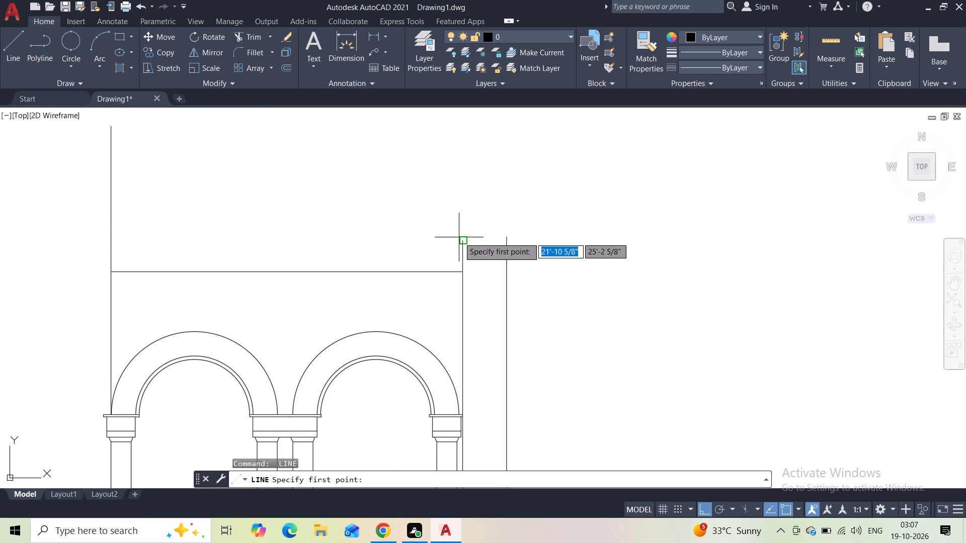
{"action": "left_click", "coordinate": [459, 238]}
{"action": "left_click", "coordinate": [458, 123]}
{"action": "key", "text": "space"}
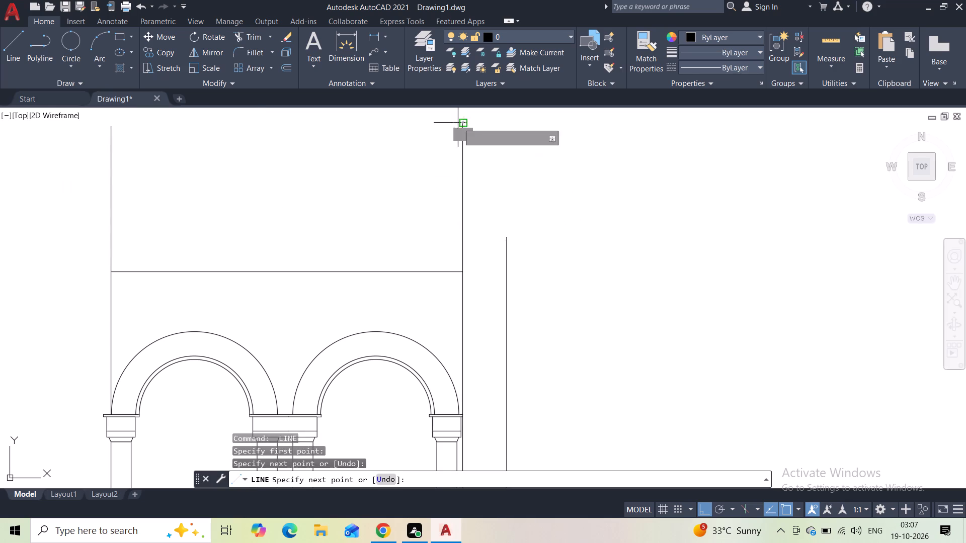
{"action": "key", "text": "space"}
{"action": "left_click", "coordinate": [511, 239]}
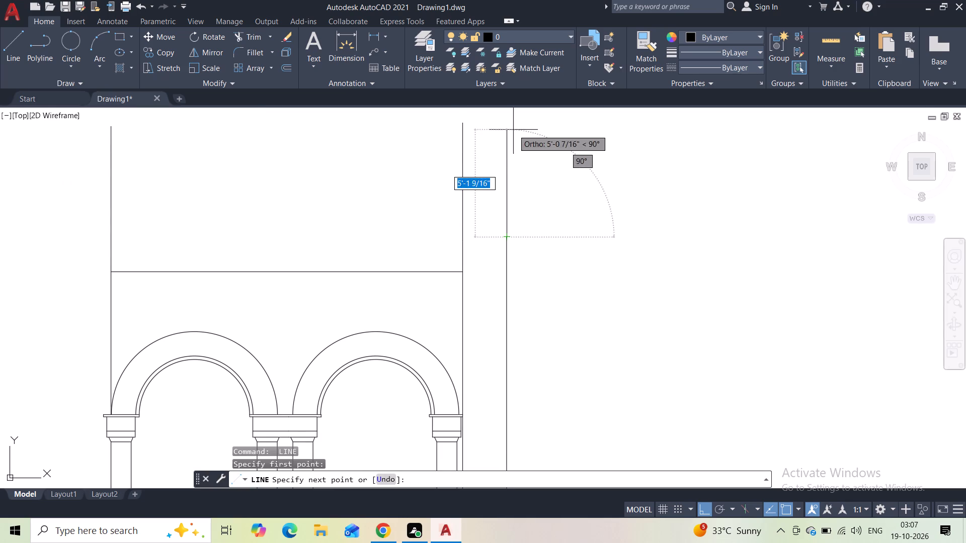
{"action": "left_click", "coordinate": [513, 120]}
{"action": "key", "text": "space"}
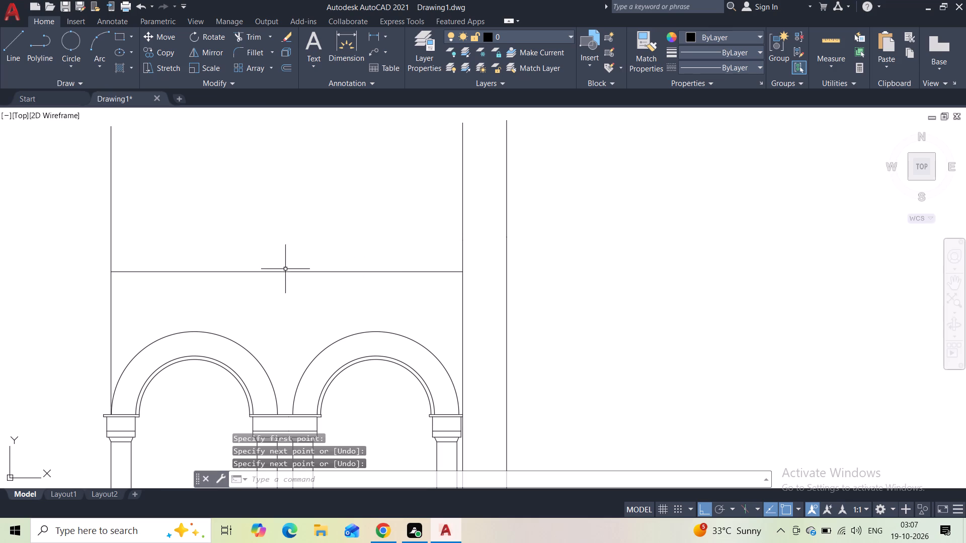
Offset the horizontal line above the arches upward by 2".
{"action": "left_click", "coordinate": [284, 263]}
{"action": "left_click_drag", "start_coordinate": [271, 298], "coordinate": [272, 292]}
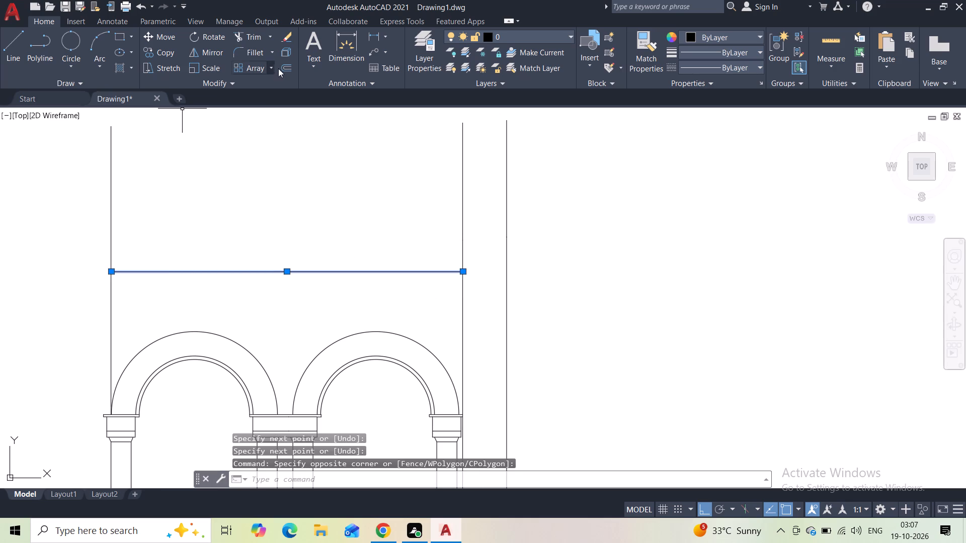
{"action": "left_click", "coordinate": [283, 69]}
{"action": "key", "text": "2"}
{"action": "key", "text": "shift+quotedbl"}
{"action": "key", "text": "Return"}
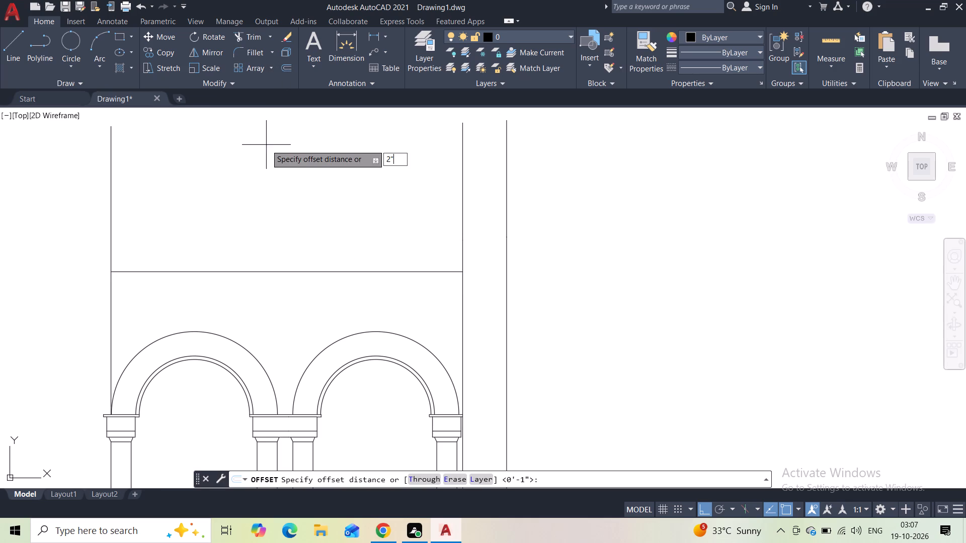
{"action": "left_click", "coordinate": [266, 145]}
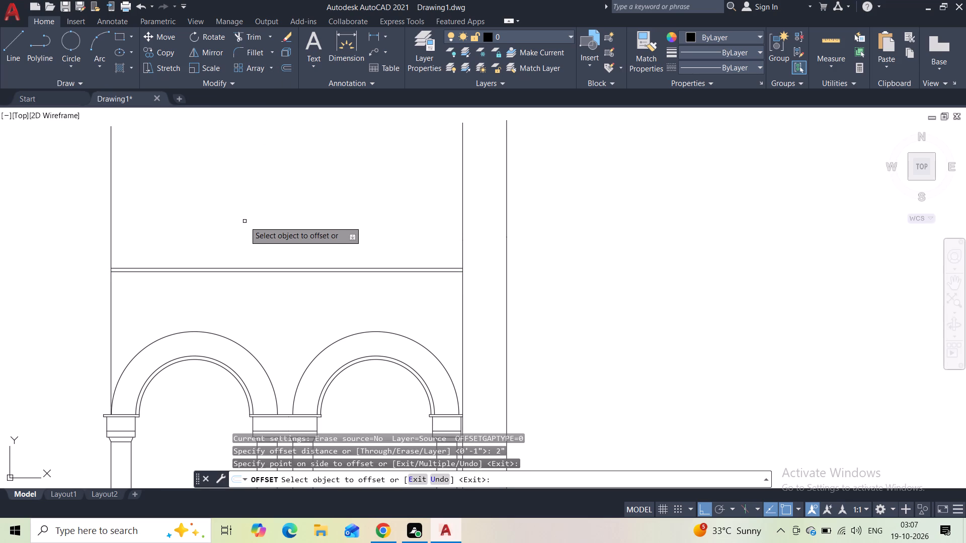
{"action": "key", "text": "Escape"}
Copy the pair of horizontal lines straight up twice, leaving bands of roughly similar height between the pairs.
{"action": "left_click_drag", "start_coordinate": [223, 258], "coordinate": [223, 262]}
{"action": "left_click", "coordinate": [217, 294]}
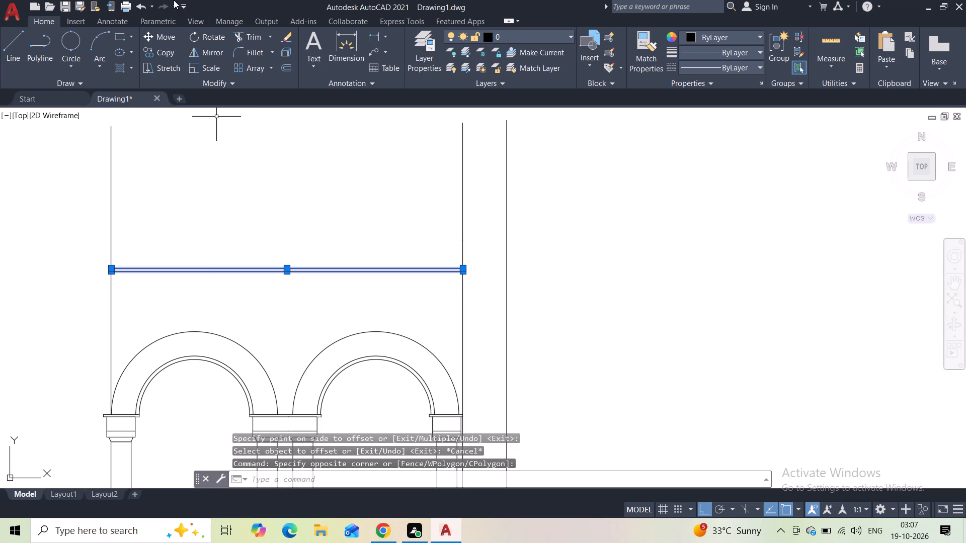
{"action": "left_click", "coordinate": [149, 51]}
{"action": "left_click", "coordinate": [113, 267]}
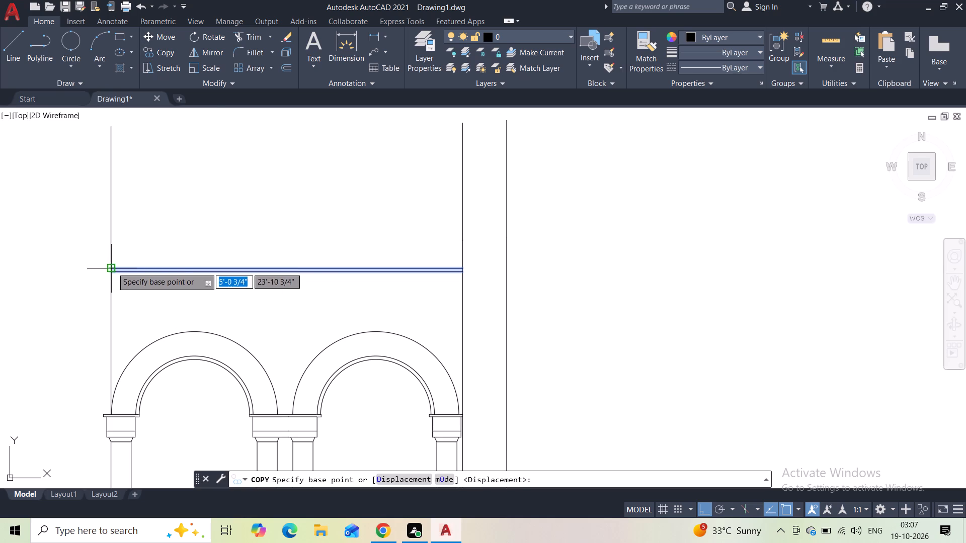
{"action": "left_click", "coordinate": [118, 226]}
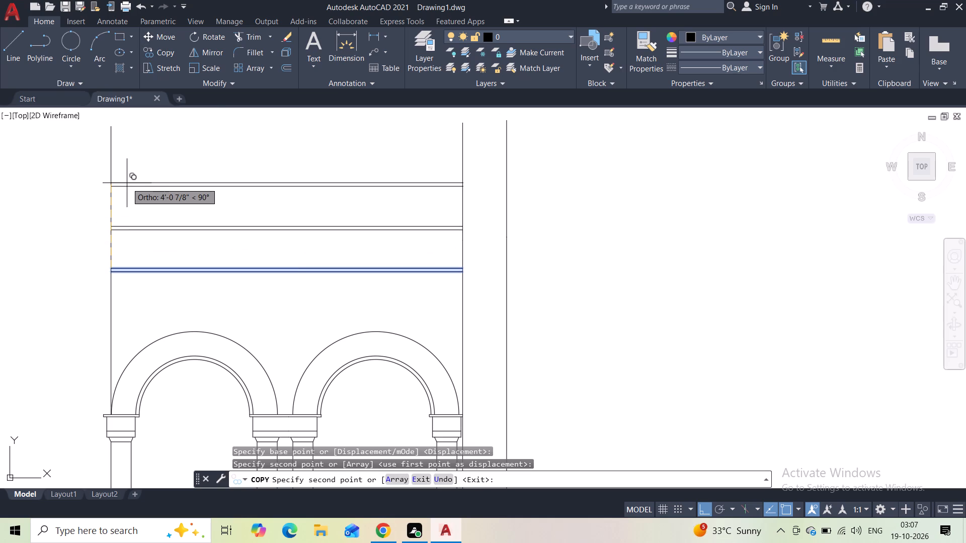
{"action": "left_click", "coordinate": [125, 176]}
{"action": "key", "text": "Escape"}
Copy the uppermost pair of horizontal lines about 19' sideways, just past the outermost vertical line beyond the second arch.
{"action": "scroll", "coordinate": [216, 204], "scroll_direction": "down", "scroll_amount": 1}
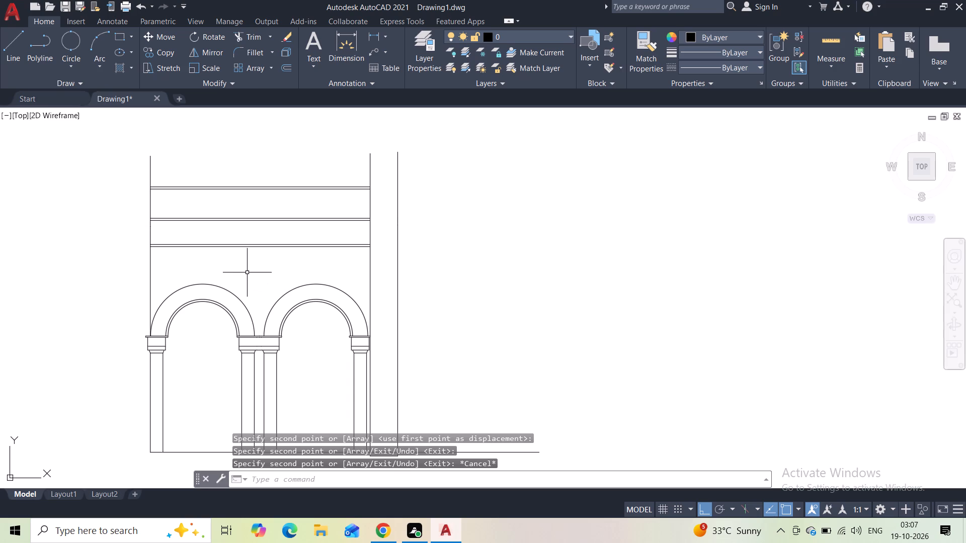
{"action": "scroll", "coordinate": [270, 254], "scroll_direction": "down", "scroll_amount": 2}
{"action": "scroll", "coordinate": [347, 228], "scroll_direction": "up", "scroll_amount": 1}
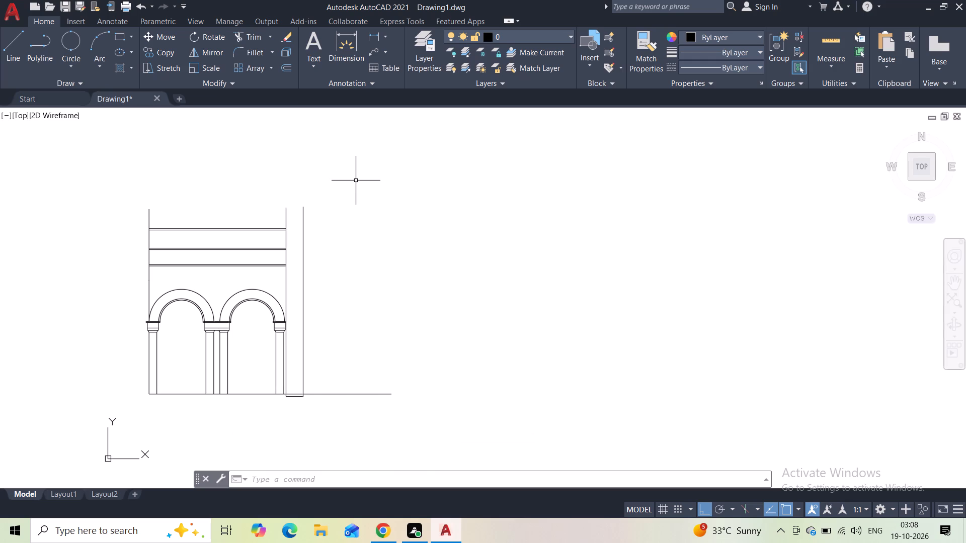
{"action": "left_click", "coordinate": [257, 217]}
{"action": "left_click", "coordinate": [251, 233]}
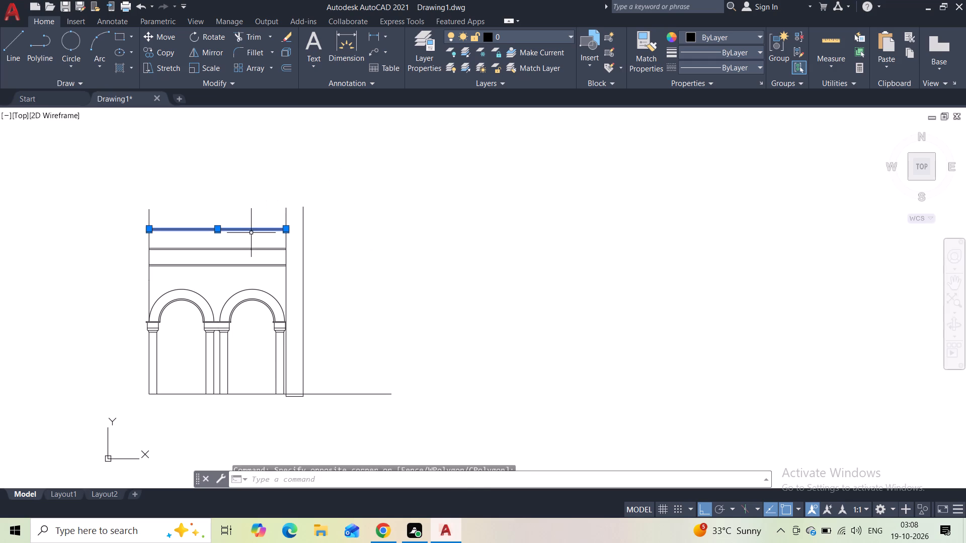
{"action": "scroll", "coordinate": [180, 234], "scroll_direction": "up", "scroll_amount": 2}
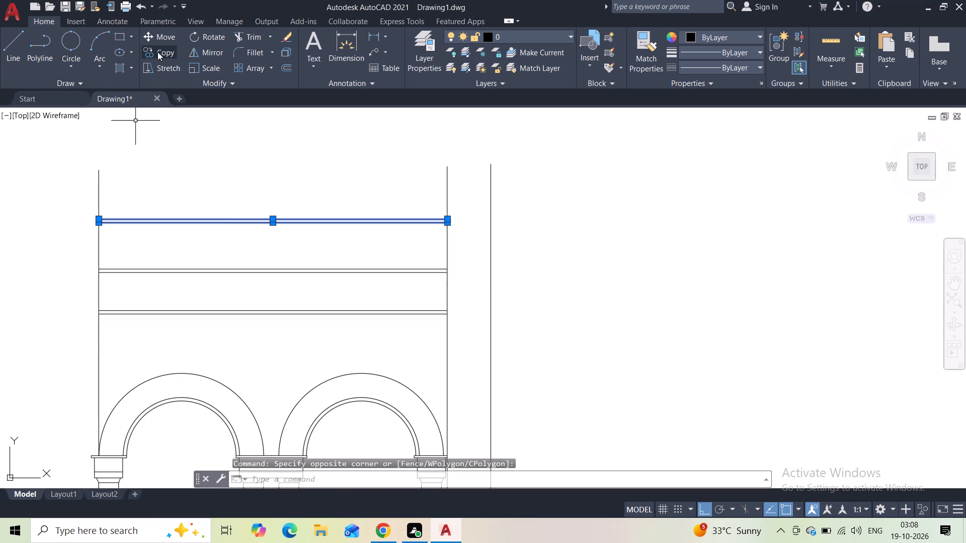
{"action": "left_click", "coordinate": [157, 51]}
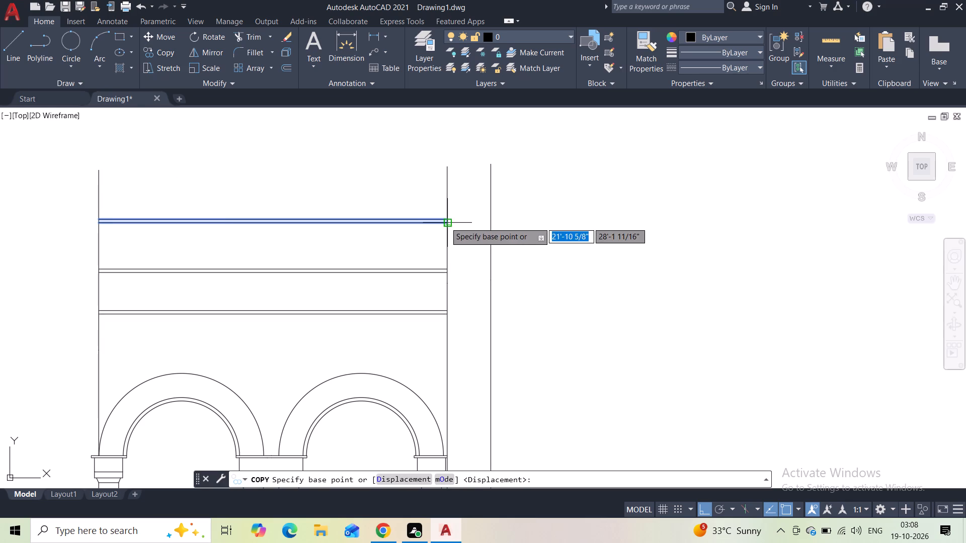
{"action": "left_click", "coordinate": [444, 220]}
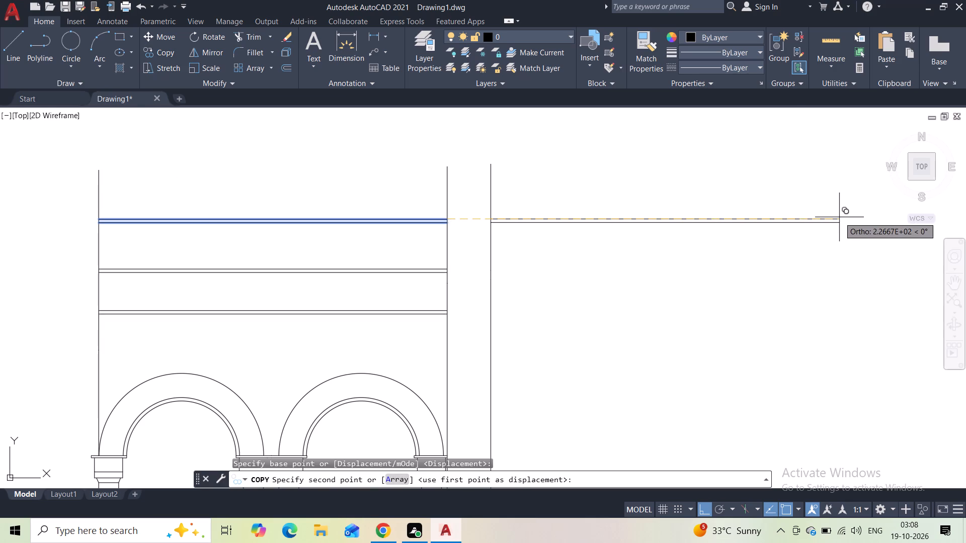
{"action": "left_click", "coordinate": [841, 217]}
{"action": "key", "text": "Escape"}
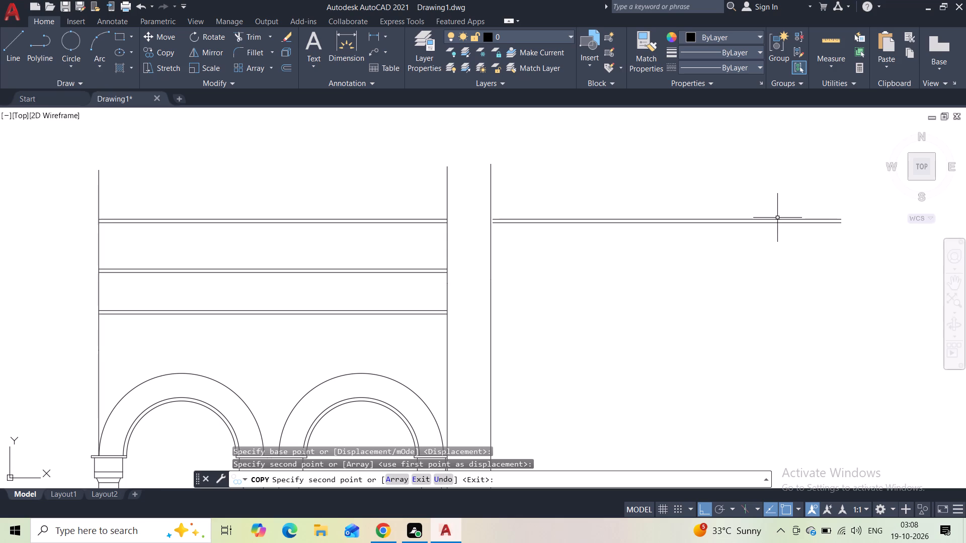
Move the copied line pair so its upper line starts on the outermost vertical line, slightly higher than the original pair.
{"action": "left_click_drag", "start_coordinate": [656, 192], "coordinate": [651, 202]}
{"action": "left_click", "coordinate": [596, 285]}
{"action": "left_click", "coordinate": [164, 37]}
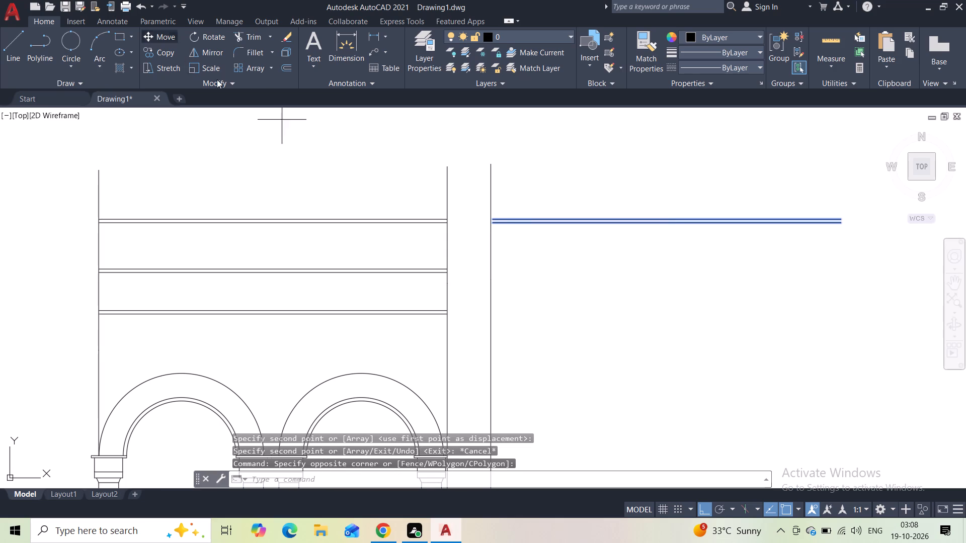
{"action": "scroll", "coordinate": [500, 217], "scroll_direction": "up", "scroll_amount": 2}
{"action": "left_click", "coordinate": [479, 222]}
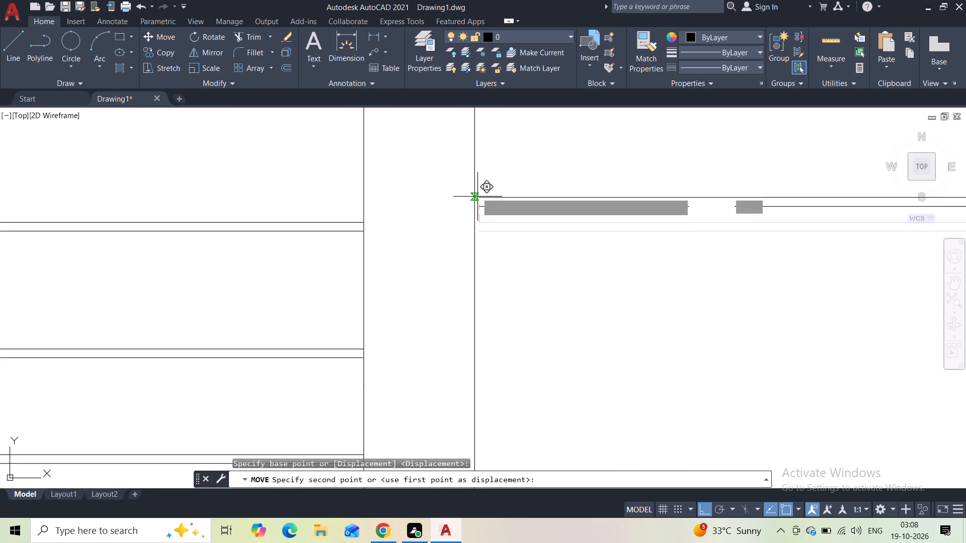
{"action": "left_click", "coordinate": [475, 157]}
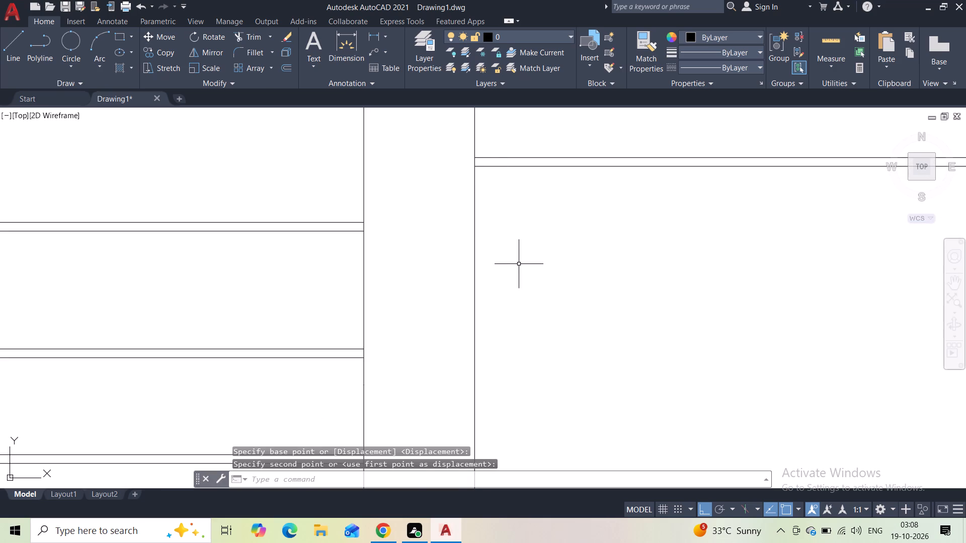
Trim the left wall line's projection above the uppermost pair of horizontal lines.
{"action": "scroll", "coordinate": [519, 264], "scroll_direction": "down", "scroll_amount": 2}
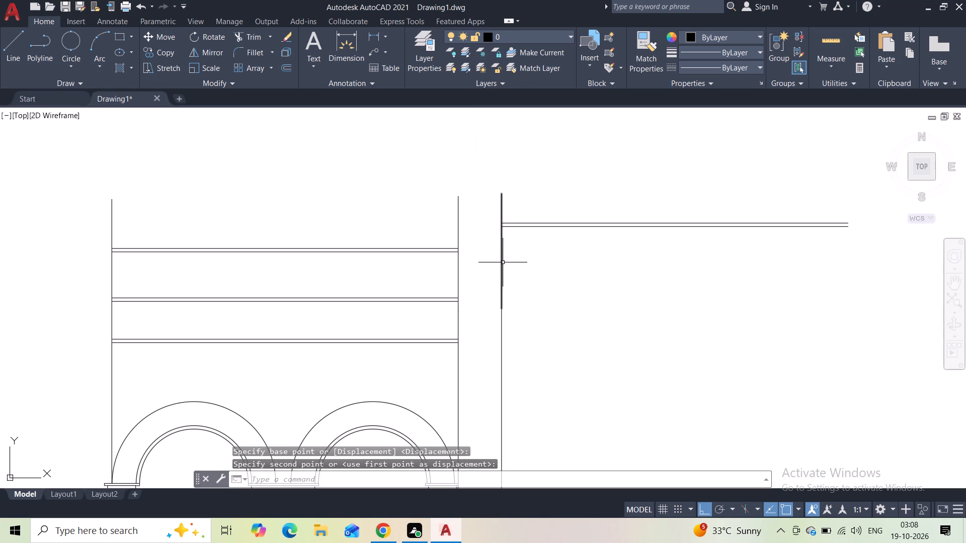
{"action": "scroll", "coordinate": [514, 231], "scroll_direction": "up", "scroll_amount": 1}
{"action": "scroll", "coordinate": [513, 238], "scroll_direction": "down", "scroll_amount": 3}
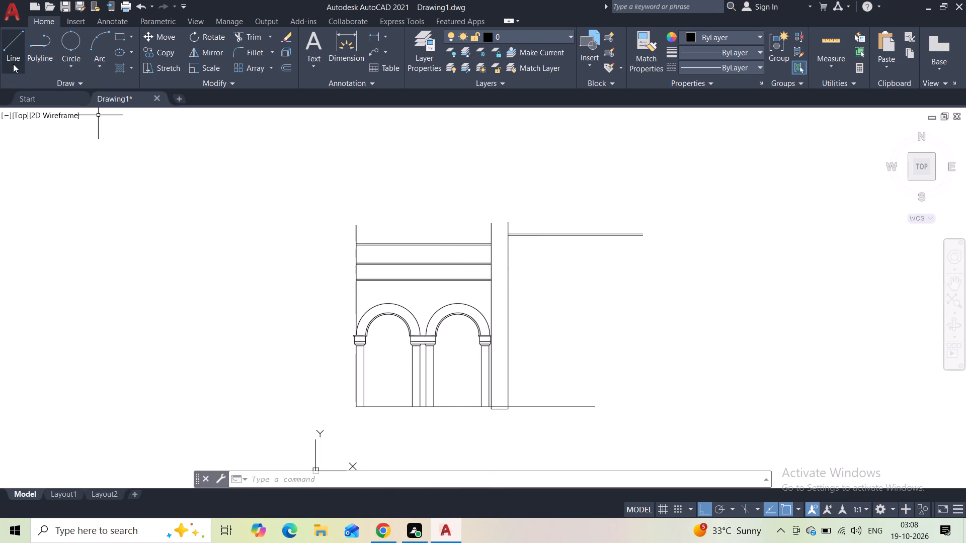
{"action": "scroll", "coordinate": [413, 259], "scroll_direction": "up", "scroll_amount": 2}
{"action": "scroll", "coordinate": [307, 244], "scroll_direction": "up", "scroll_amount": 1}
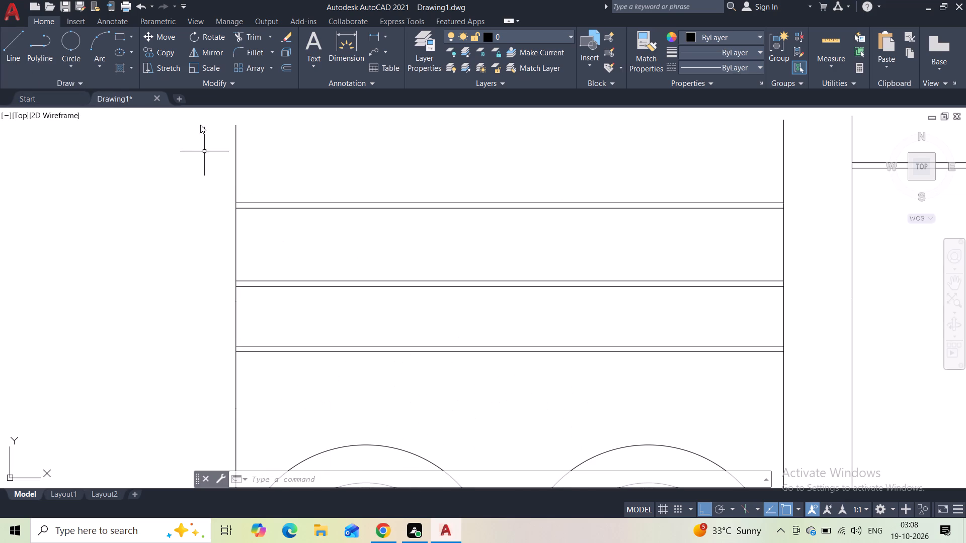
{"action": "left_click", "coordinate": [246, 41]}
{"action": "left_click_drag", "start_coordinate": [262, 173], "coordinate": [232, 178]}
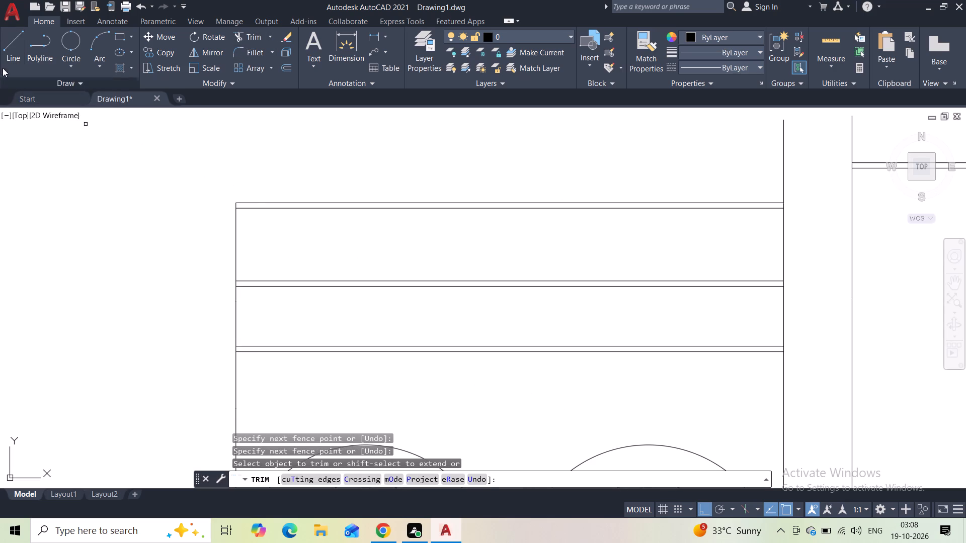
Draw a closed end on the uppermost line pair, projecting about 3" outward beyond the left wall line.
{"action": "left_click", "coordinate": [9, 60]}
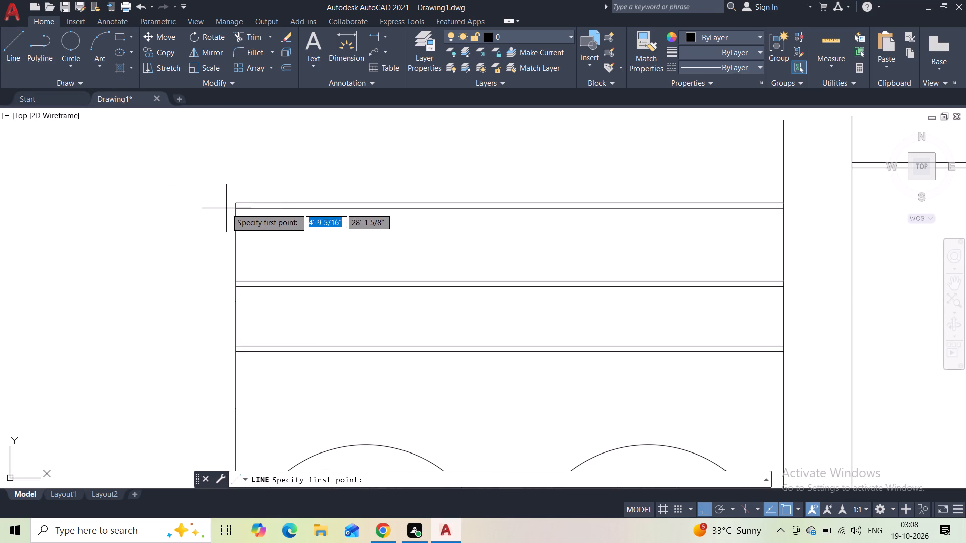
{"action": "scroll", "coordinate": [219, 206], "scroll_direction": "up", "scroll_amount": 3}
{"action": "left_click", "coordinate": [280, 195]}
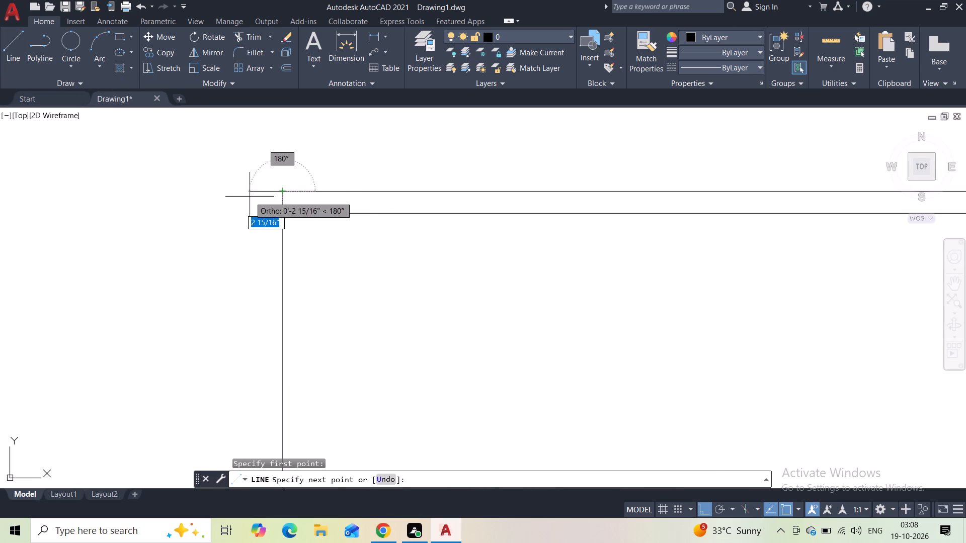
{"action": "left_click", "coordinate": [250, 197]}
{"action": "left_click", "coordinate": [262, 214]}
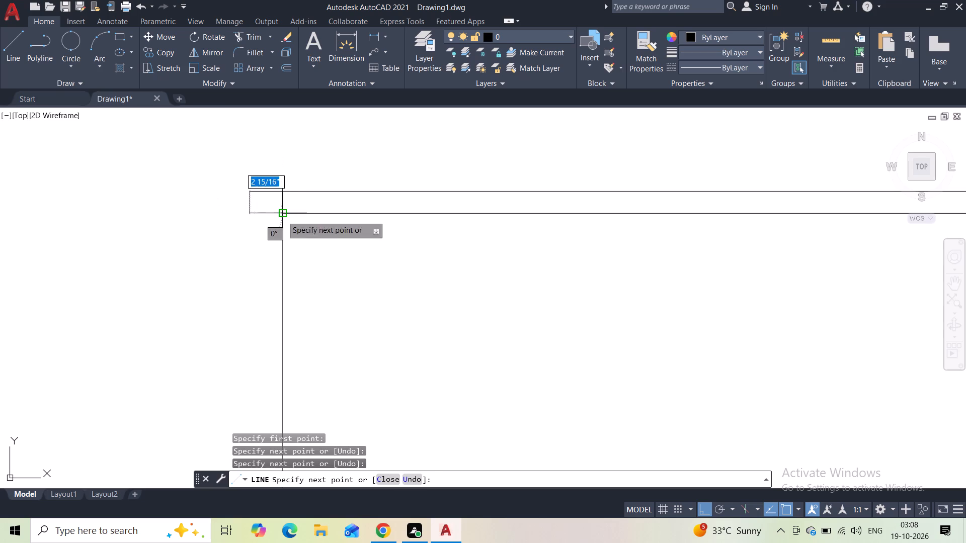
{"action": "left_click", "coordinate": [282, 216]}
{"action": "key", "text": "Escape"}
Trim the left wall line's segment inside the uppermost band, between its two horizontal lines.
{"action": "scroll", "coordinate": [287, 247], "scroll_direction": "down", "scroll_amount": 3}
{"action": "middle_click_drag", "start_coordinate": [342, 270], "coordinate": [288, 269]}
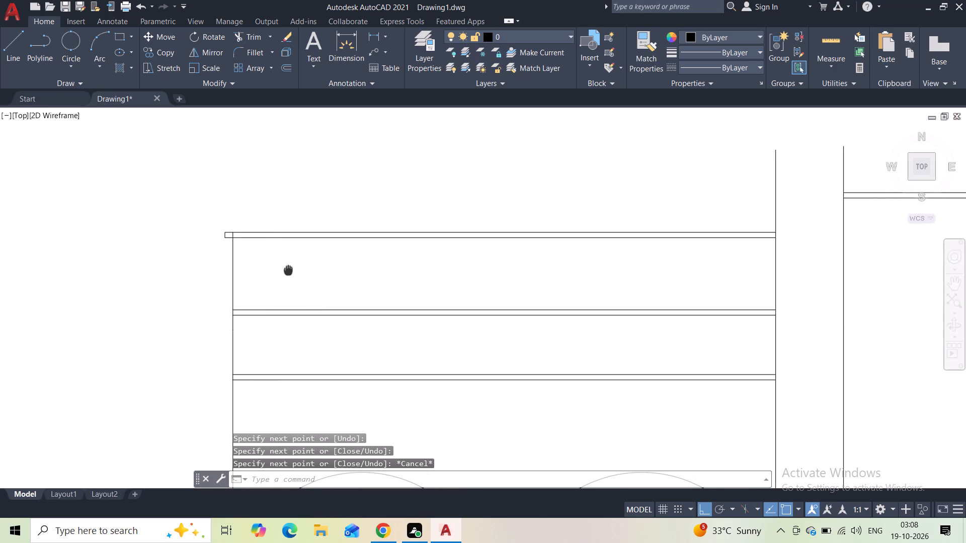
{"action": "middle_click_drag", "start_coordinate": [288, 269], "coordinate": [297, 280]}
{"action": "scroll", "coordinate": [240, 246], "scroll_direction": "up", "scroll_amount": 4}
{"action": "left_click", "coordinate": [238, 32]}
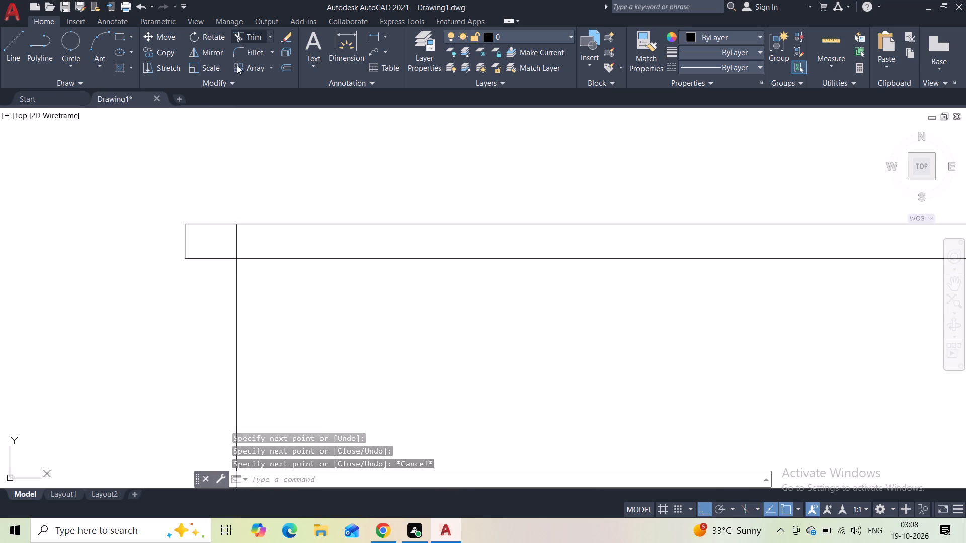
{"action": "left_click_drag", "start_coordinate": [253, 241], "coordinate": [215, 242]}
{"action": "scroll", "coordinate": [267, 245], "scroll_direction": "down", "scroll_amount": 5}
{"action": "scroll", "coordinate": [316, 299], "scroll_direction": "down", "scroll_amount": 3}
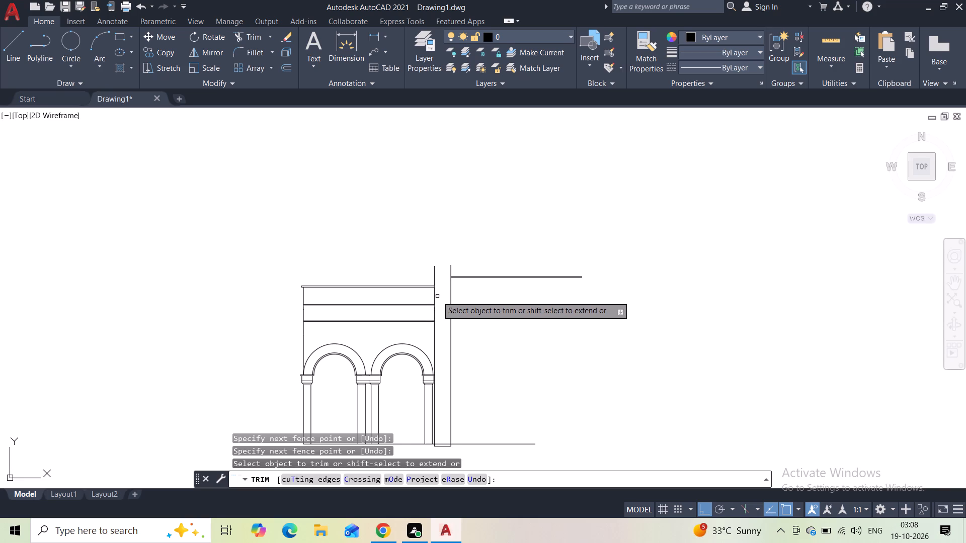
{"action": "scroll", "coordinate": [436, 284], "scroll_direction": "up", "scroll_amount": 3}
{"action": "key", "text": "Escape"}
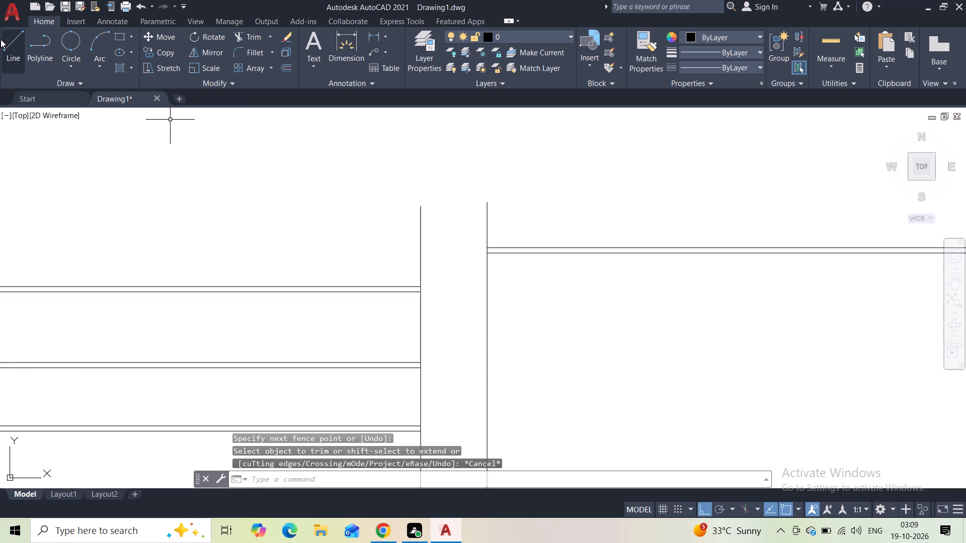
Draw a closed end on the uppermost line pair, projecting about 2 7/16" beyond the vertical line beside the second arch.
{"action": "left_click", "coordinate": [8, 52]}
{"action": "scroll", "coordinate": [434, 295], "scroll_direction": "up", "scroll_amount": 3}
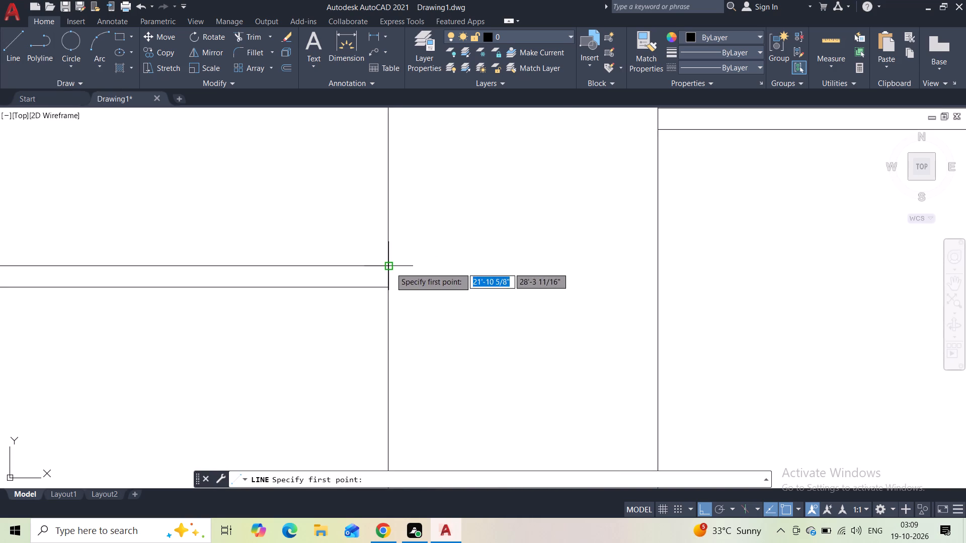
{"action": "left_click", "coordinate": [390, 267]}
{"action": "left_click", "coordinate": [415, 270]}
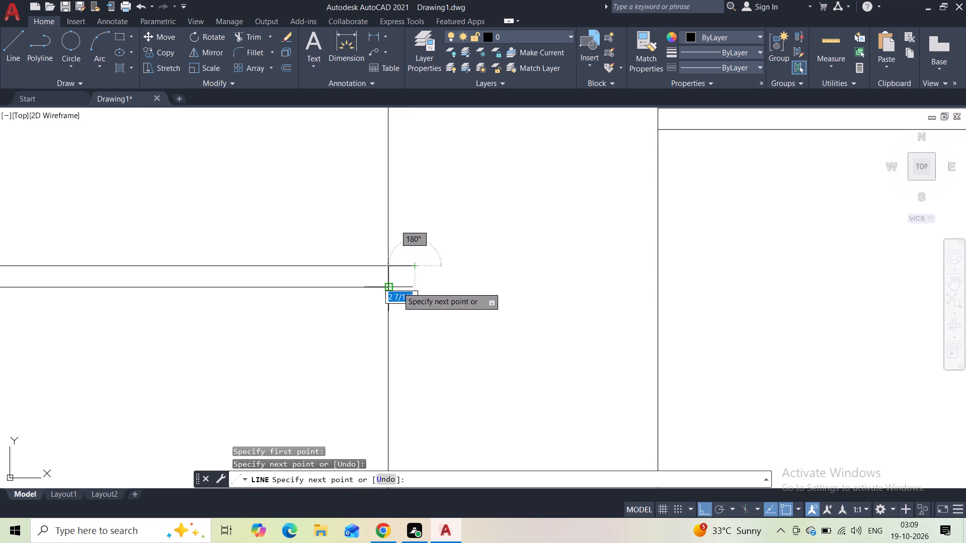
{"action": "left_click", "coordinate": [414, 287]}
{"action": "left_click", "coordinate": [385, 288]}
{"action": "key", "text": "Escape"}
Trim the segment of the vertical line beside the second arch that crosses the uppermost band.
{"action": "scroll", "coordinate": [399, 244], "scroll_direction": "down", "scroll_amount": 3}
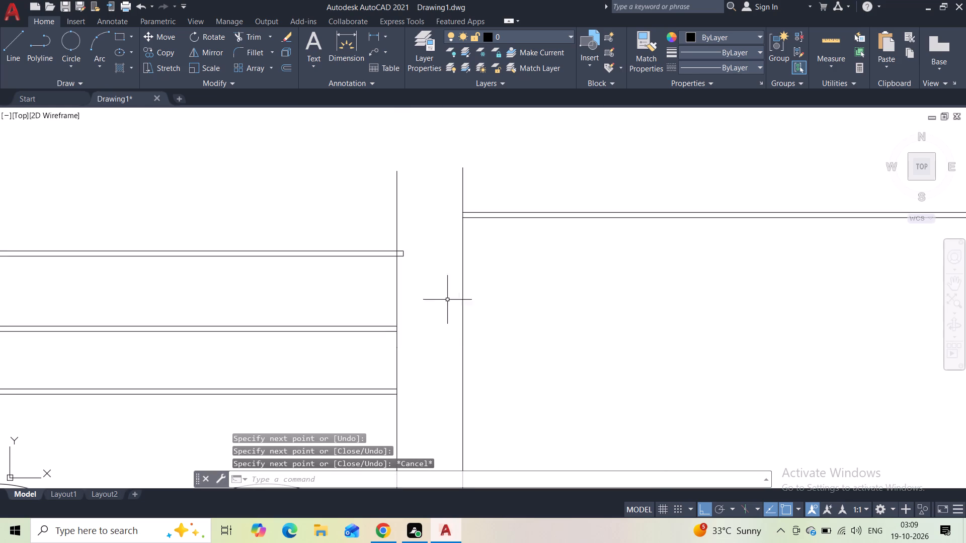
{"action": "scroll", "coordinate": [407, 267], "scroll_direction": "up", "scroll_amount": 3}
{"action": "left_click", "coordinate": [254, 35]}
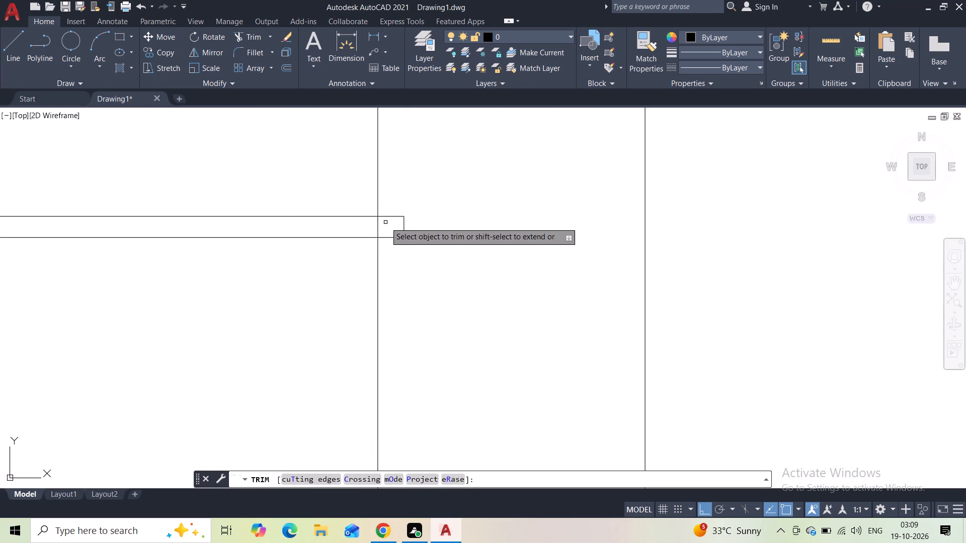
{"action": "left_click_drag", "start_coordinate": [385, 223], "coordinate": [350, 229]}
{"action": "key", "text": "Escape"}
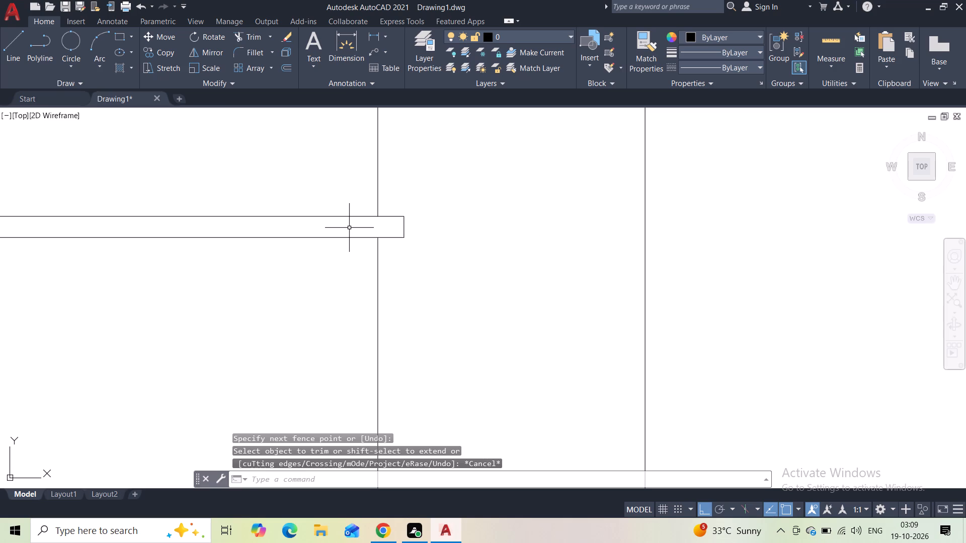
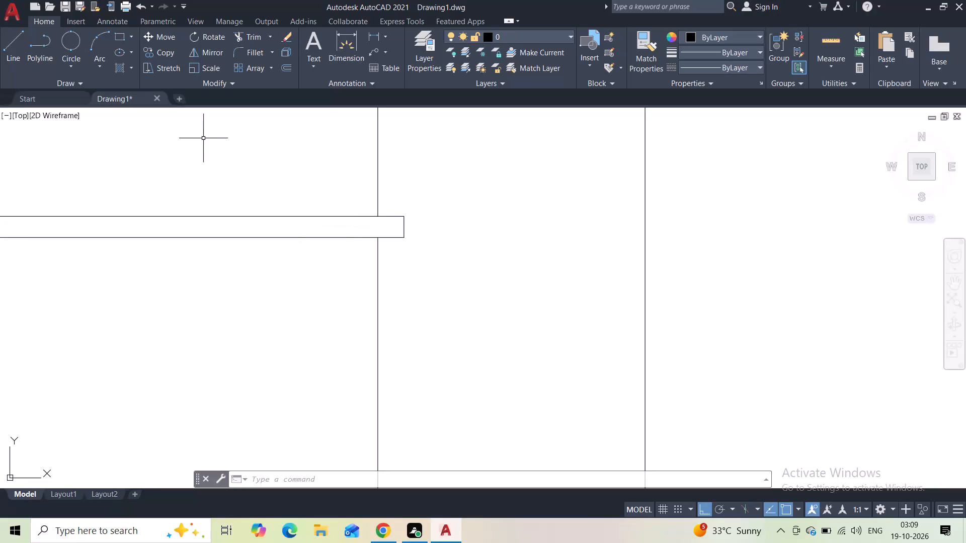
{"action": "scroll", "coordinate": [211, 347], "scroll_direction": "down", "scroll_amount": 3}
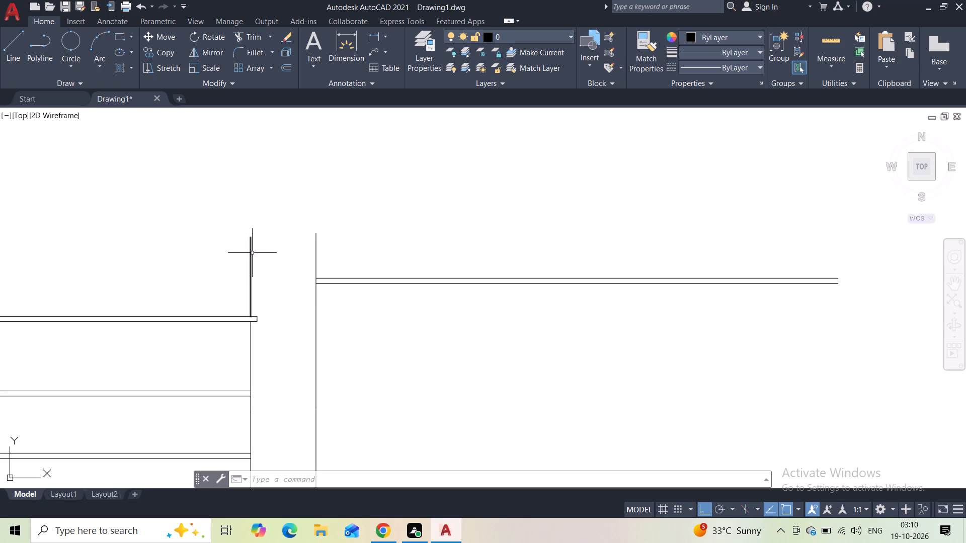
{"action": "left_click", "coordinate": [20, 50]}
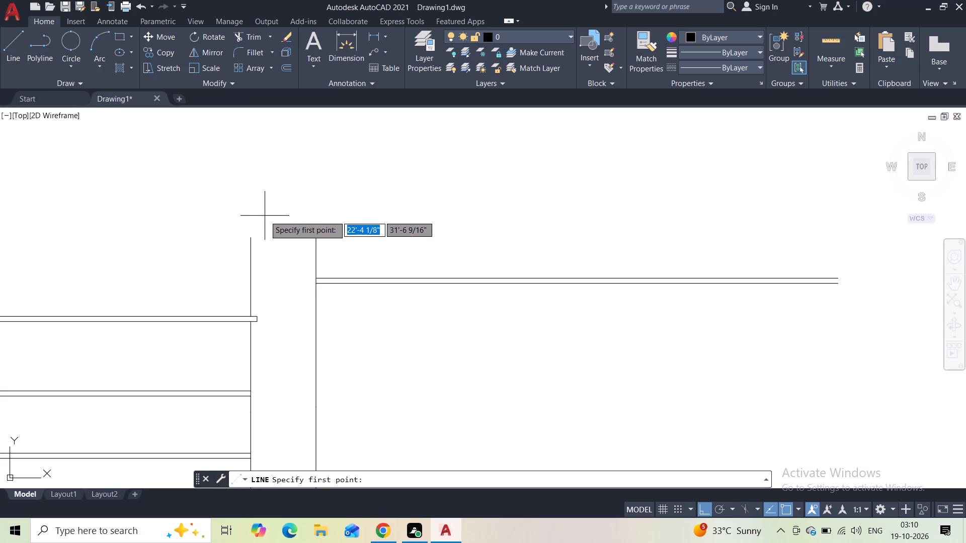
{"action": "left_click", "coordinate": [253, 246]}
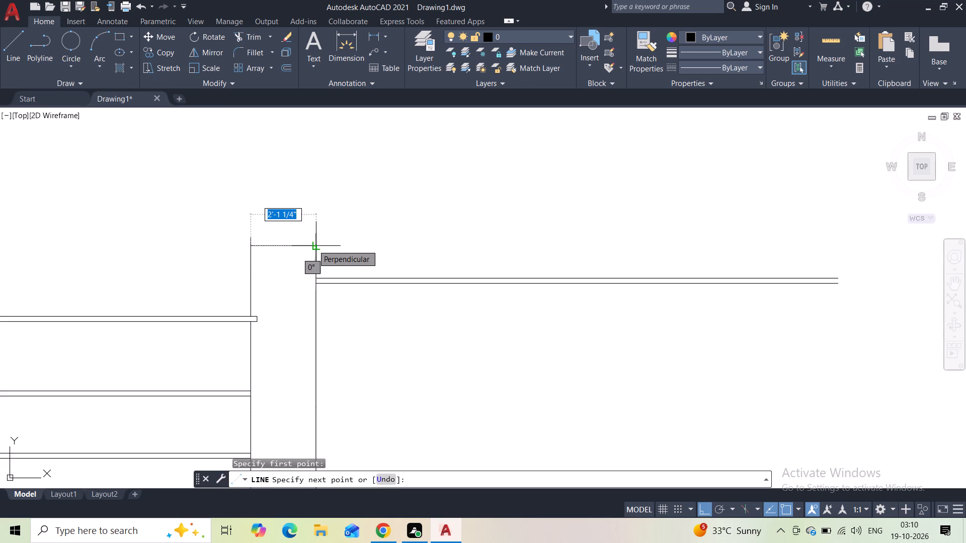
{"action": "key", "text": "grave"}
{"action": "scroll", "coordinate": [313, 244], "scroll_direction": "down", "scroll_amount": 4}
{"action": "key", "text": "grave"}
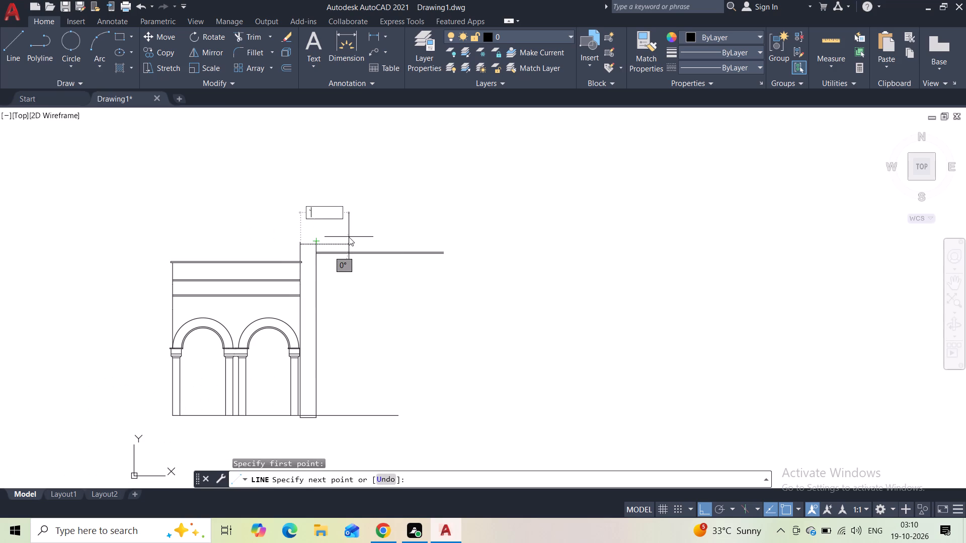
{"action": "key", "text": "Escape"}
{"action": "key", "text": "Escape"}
Draw vertical lines upward from the tops of the two tall wall lines beside the second arch to extend them.
{"action": "scroll", "coordinate": [325, 240], "scroll_direction": "up", "scroll_amount": 2}
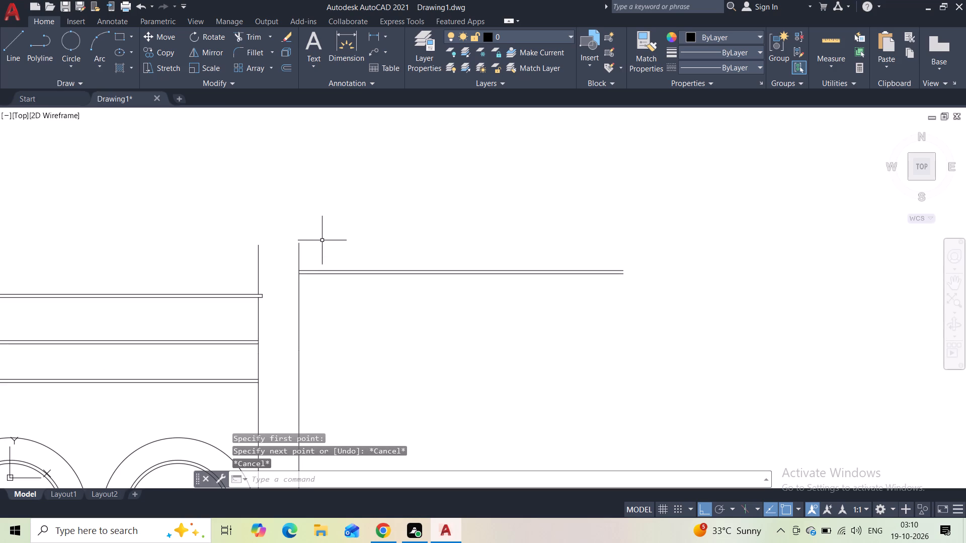
{"action": "left_click", "coordinate": [14, 51]}
{"action": "left_click", "coordinate": [259, 248]}
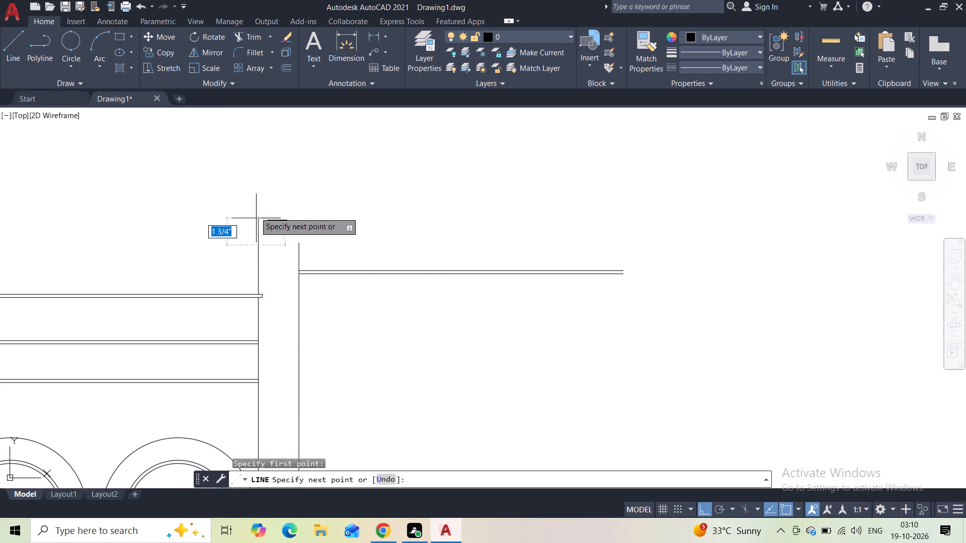
{"action": "left_click", "coordinate": [244, 149]}
{"action": "key", "text": "Escape"}
{"action": "key", "text": "space"}
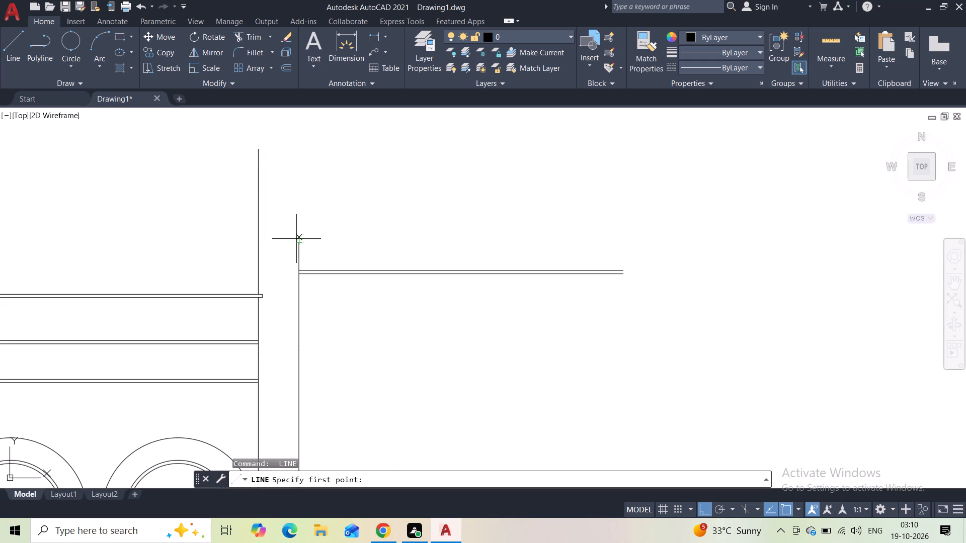
{"action": "left_click", "coordinate": [296, 239]}
{"action": "left_click", "coordinate": [295, 141]}
{"action": "key", "text": "Escape"}
Draw a horizontal line about 2'-1 1/4" long between the two extended wall lines, above the existing bands.
{"action": "left_click", "coordinate": [3, 38]}
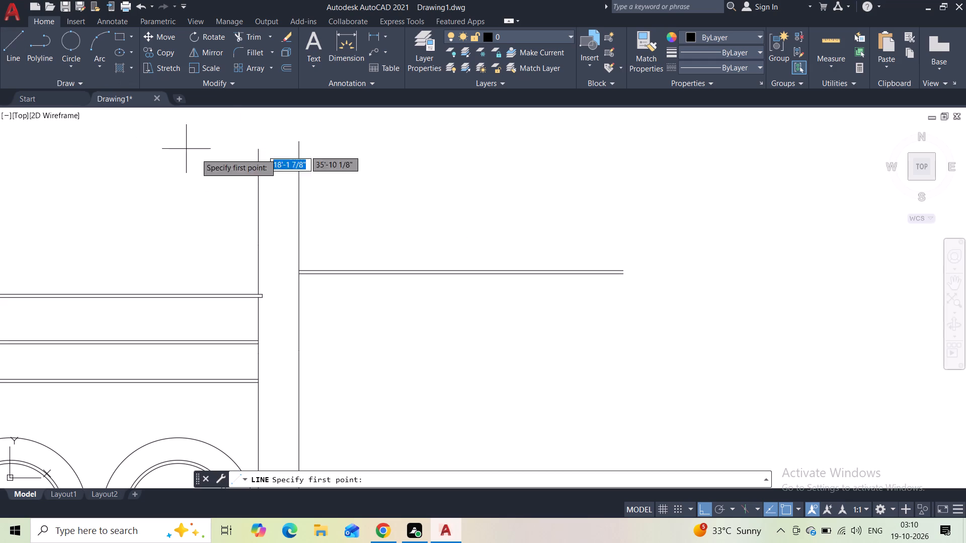
{"action": "left_click", "coordinate": [260, 221]}
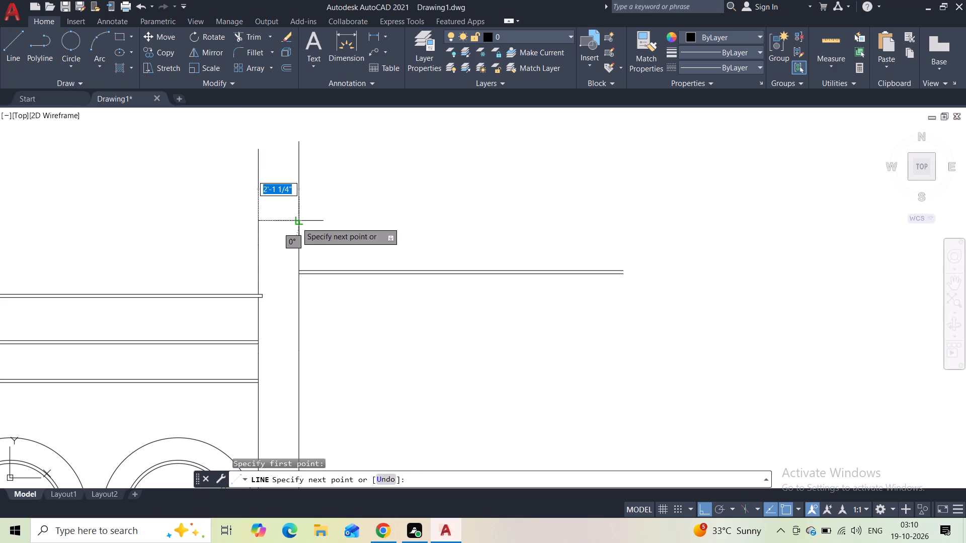
{"action": "left_click", "coordinate": [298, 223]}
{"action": "key", "text": "Escape"}
Offset the new horizontal line between the two extended wall lines 2" upward.
{"action": "left_click", "coordinate": [285, 210]}
{"action": "left_click", "coordinate": [283, 241]}
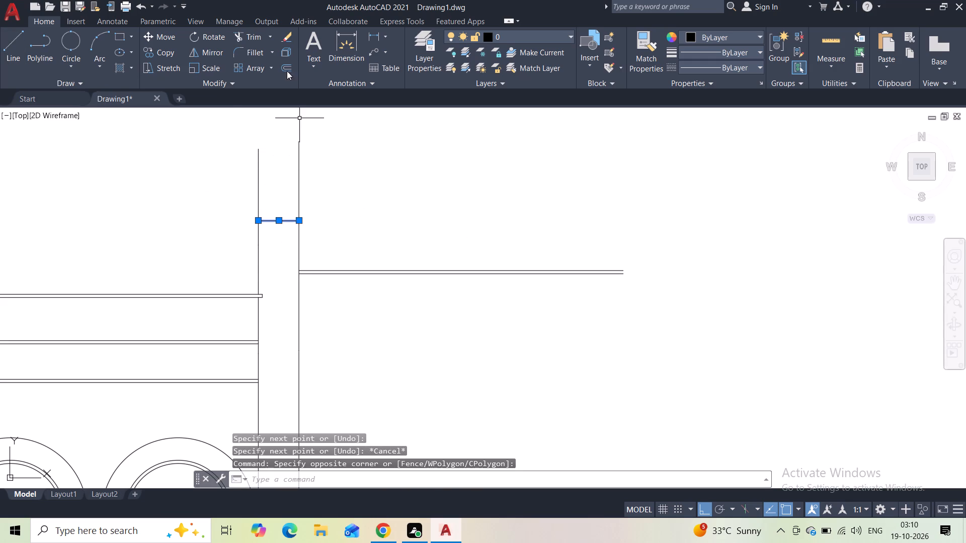
{"action": "left_click", "coordinate": [287, 71]}
{"action": "type", "text": "2\""}
{"action": "key", "text": "Return"}
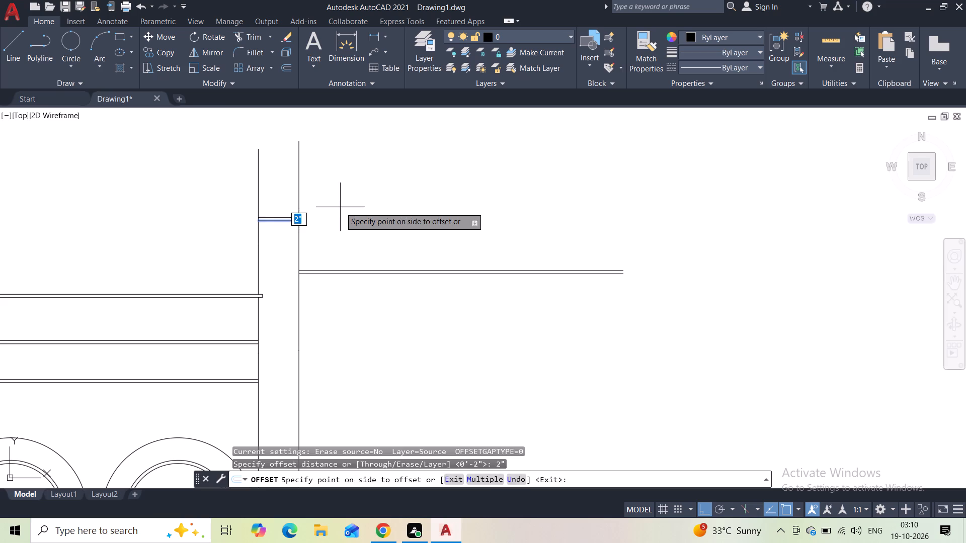
{"action": "left_click_drag", "start_coordinate": [340, 207], "coordinate": [335, 202]}
{"action": "key", "text": "Escape"}
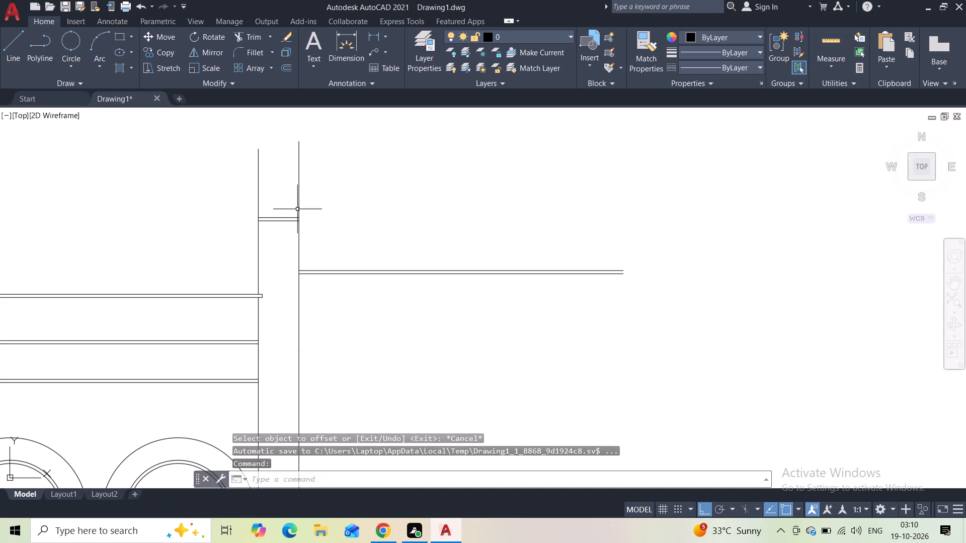
Draw a closed end on the new 2" band, projecting about 3" beyond the left one of the two extended wall lines.
{"action": "scroll", "coordinate": [272, 213], "scroll_direction": "up", "scroll_amount": 3}
{"action": "left_click", "coordinate": [11, 49]}
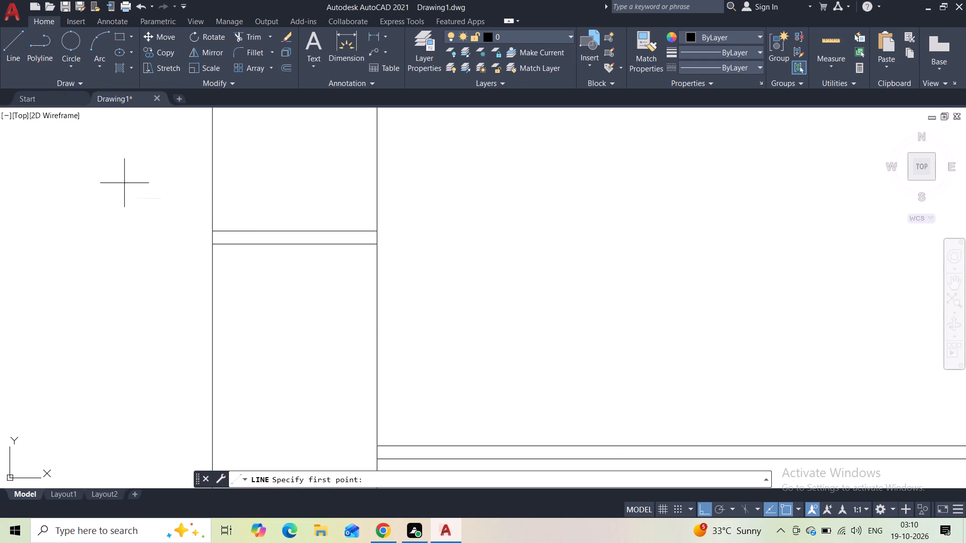
{"action": "left_click", "coordinate": [215, 233]}
{"action": "left_click", "coordinate": [191, 232]}
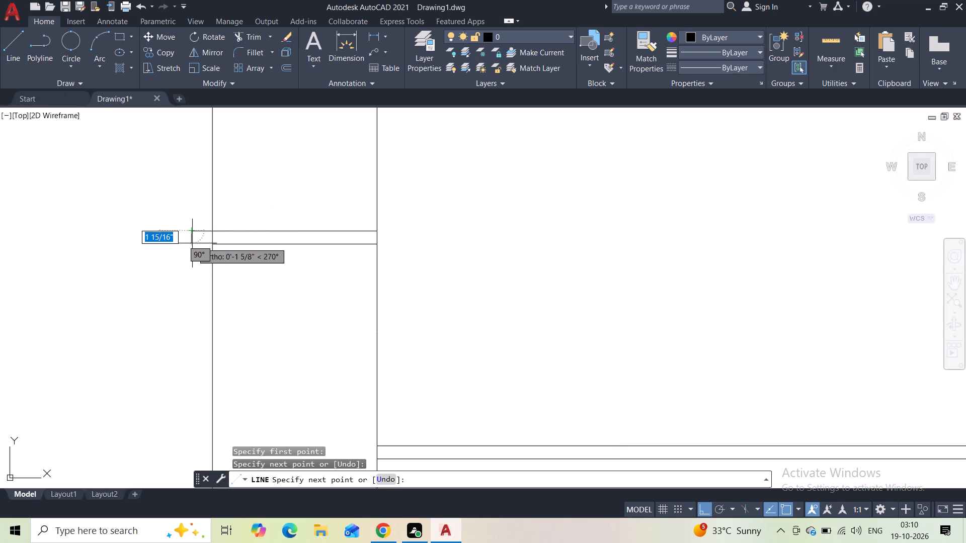
{"action": "left_click", "coordinate": [192, 244]}
{"action": "left_click", "coordinate": [215, 249]}
{"action": "key", "text": "Escape"}
{"action": "scroll", "coordinate": [251, 249], "scroll_direction": "down", "scroll_amount": 5}
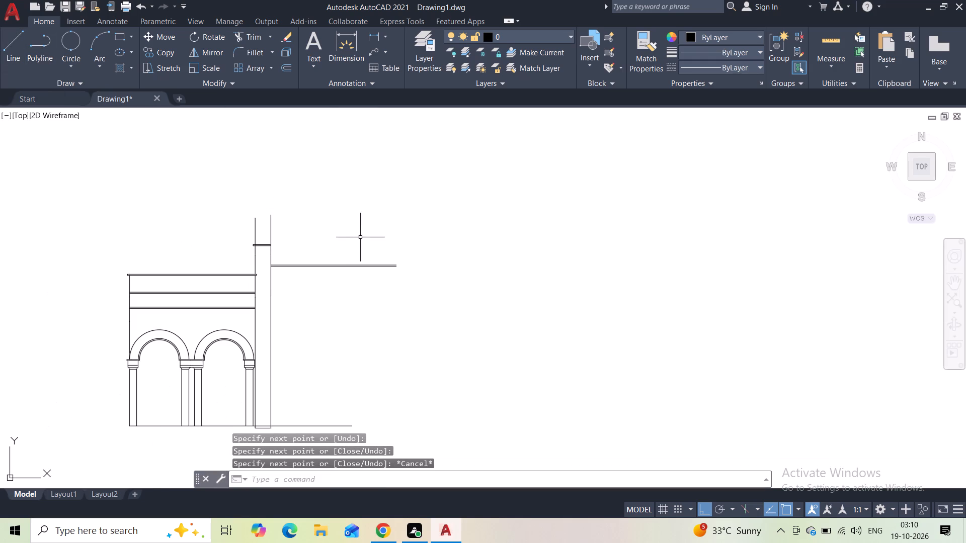
Draw a closed end on the new band, projecting about 1 3/4" beyond the right one of the two extended wall lines.
{"action": "scroll", "coordinate": [254, 242], "scroll_direction": "up", "scroll_amount": 3}
{"action": "scroll", "coordinate": [290, 262], "scroll_direction": "up", "scroll_amount": 2}
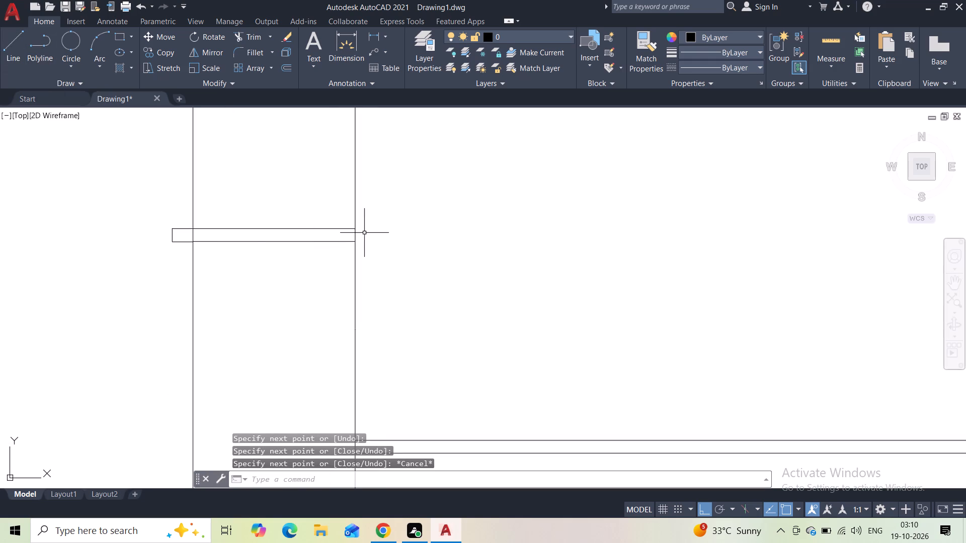
{"action": "key", "text": "space"}
{"action": "scroll", "coordinate": [186, 246], "scroll_direction": "up", "scroll_amount": 3}
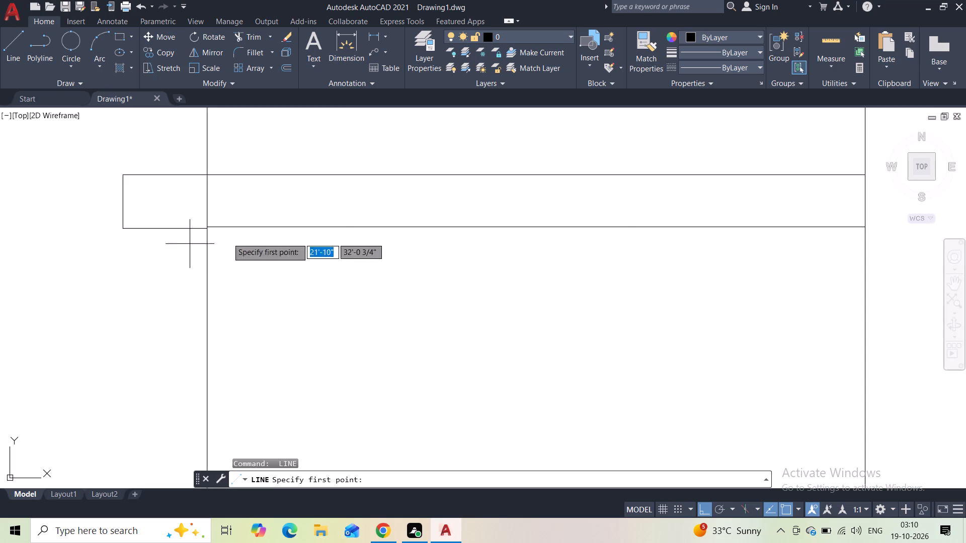
{"action": "middle_click_drag", "start_coordinate": [594, 209], "coordinate": [465, 214]}
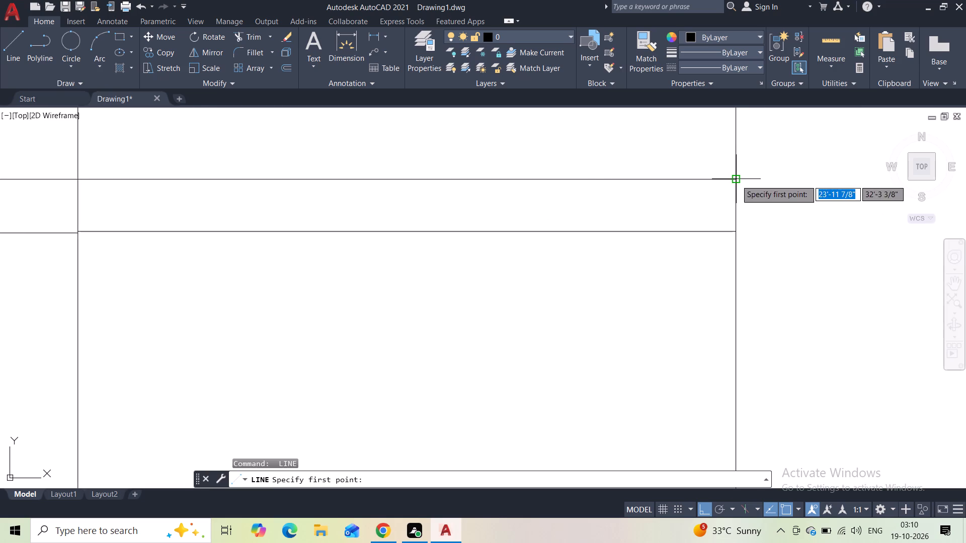
{"action": "left_click", "coordinate": [736, 180]}
{"action": "left_click", "coordinate": [782, 185]}
{"action": "left_click", "coordinate": [783, 232]}
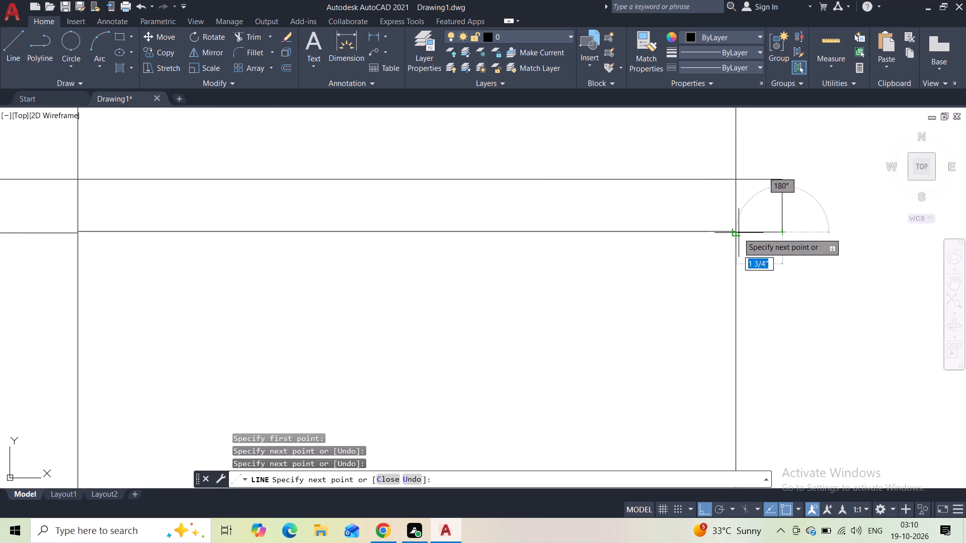
{"action": "left_click", "coordinate": [738, 233]}
{"action": "key", "text": "Escape"}
Replace the right end's misaligned bottom line with a horizontal one continuing the band's lower line to the end line.
{"action": "scroll", "coordinate": [751, 232], "scroll_direction": "up", "scroll_amount": 3}
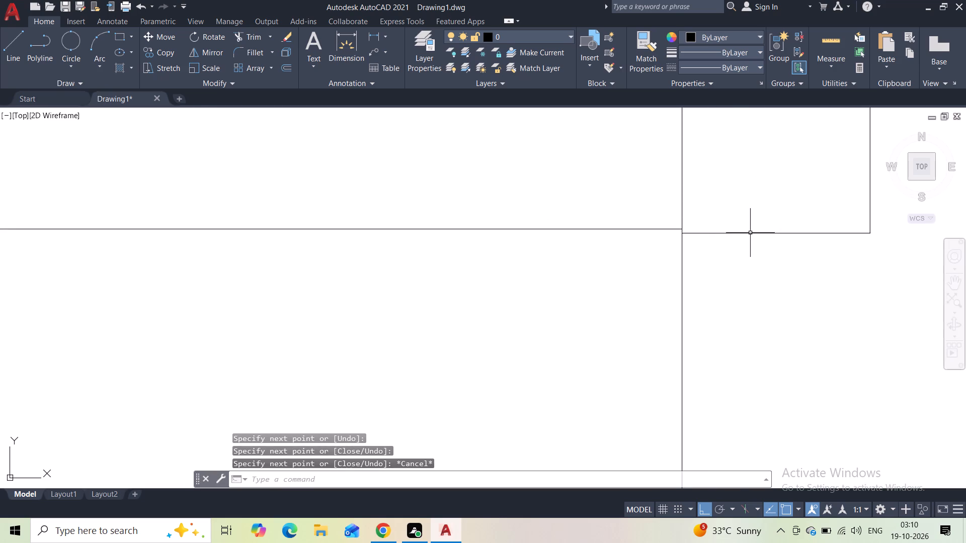
{"action": "left_click", "coordinate": [747, 232]}
{"action": "key", "text": "Delete"}
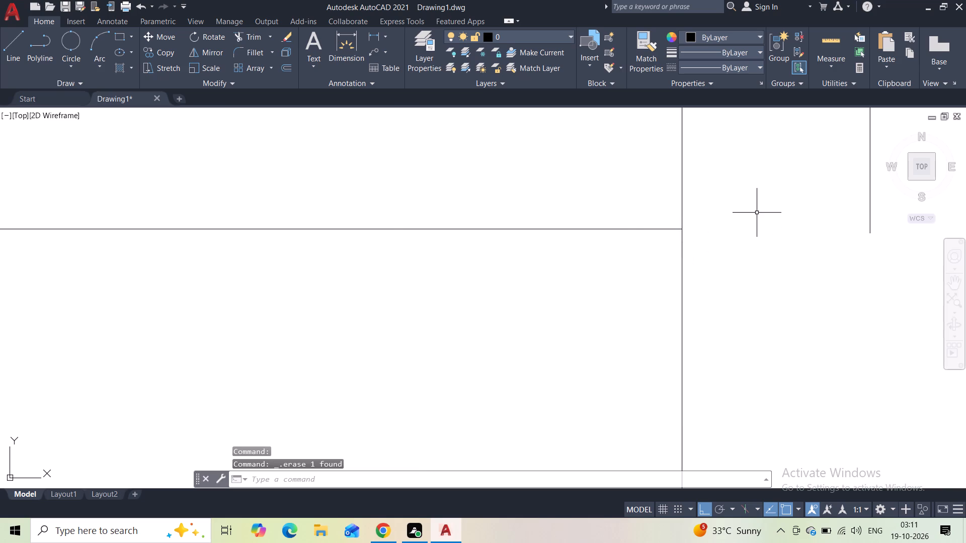
{"action": "left_click", "coordinate": [12, 51]}
{"action": "middle_click_drag", "start_coordinate": [785, 265], "coordinate": [707, 289]}
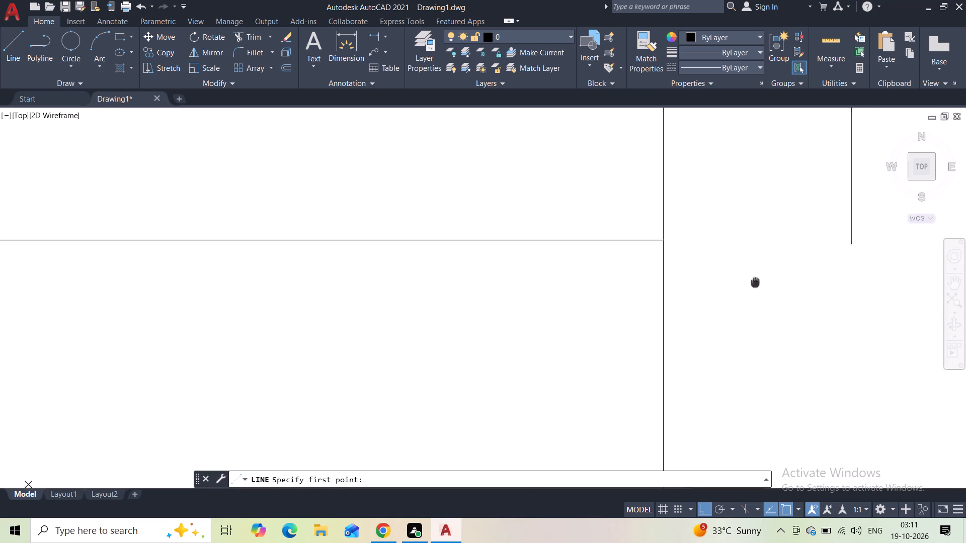
{"action": "middle_click_drag", "start_coordinate": [707, 289], "coordinate": [623, 293]}
{"action": "left_click", "coordinate": [516, 258]}
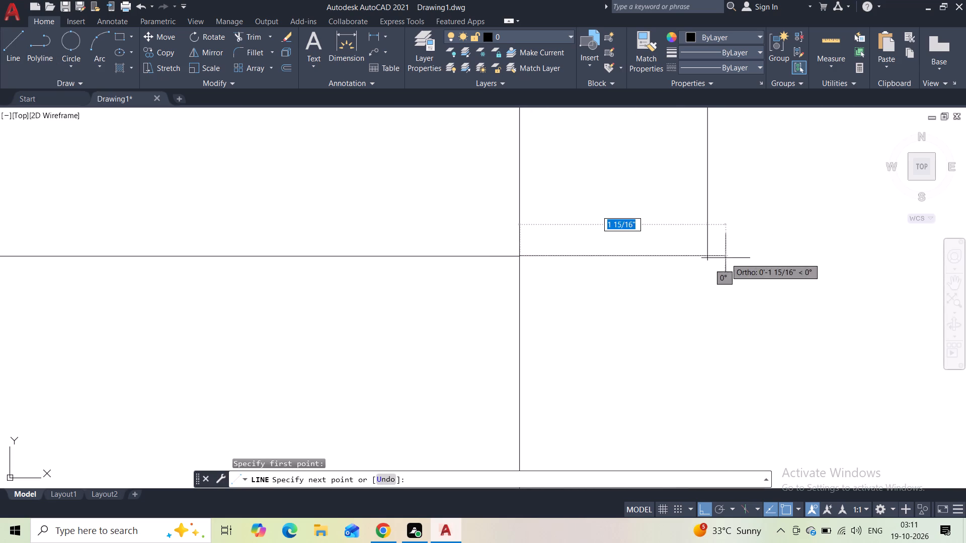
{"action": "left_click", "coordinate": [708, 253]}
{"action": "key", "text": "Escape"}
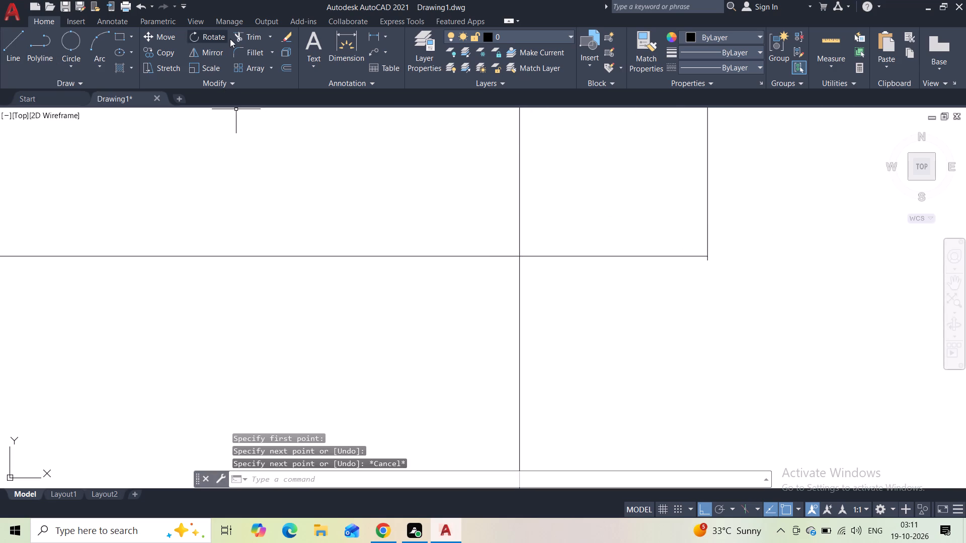
Trim the right extended wall line above the band's lower line, and the right end line's overshoot below it.
{"action": "left_click", "coordinate": [232, 37]}
{"action": "left_click_drag", "start_coordinate": [547, 173], "coordinate": [464, 181]}
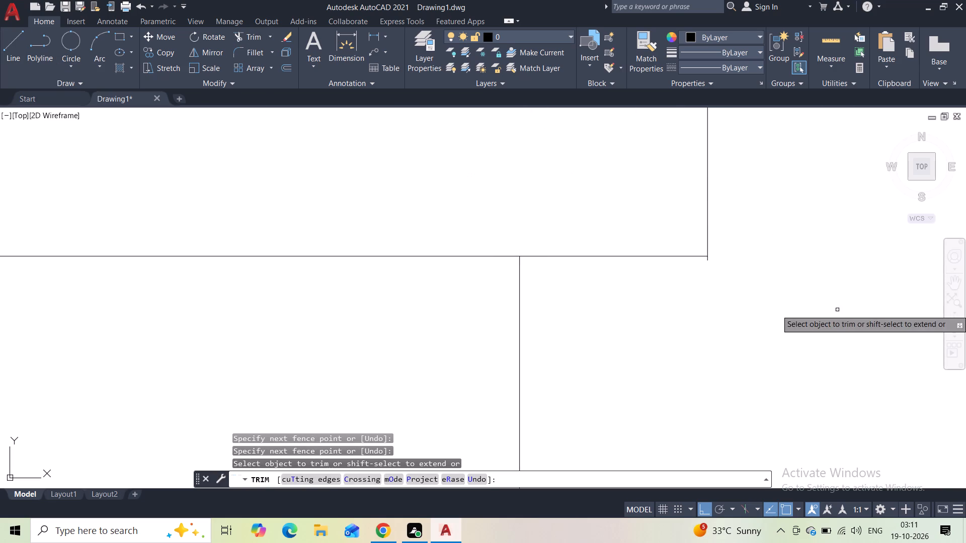
{"action": "scroll", "coordinate": [707, 264], "scroll_direction": "up", "scroll_amount": 4}
{"action": "left_click_drag", "start_coordinate": [705, 236], "coordinate": [636, 231]}
Remove the misaligned bottom line of the new band's left projecting end with the Trim command.
{"action": "scroll", "coordinate": [632, 238], "scroll_direction": "down", "scroll_amount": 6}
{"action": "scroll", "coordinate": [414, 335], "scroll_direction": "down", "scroll_amount": 2}
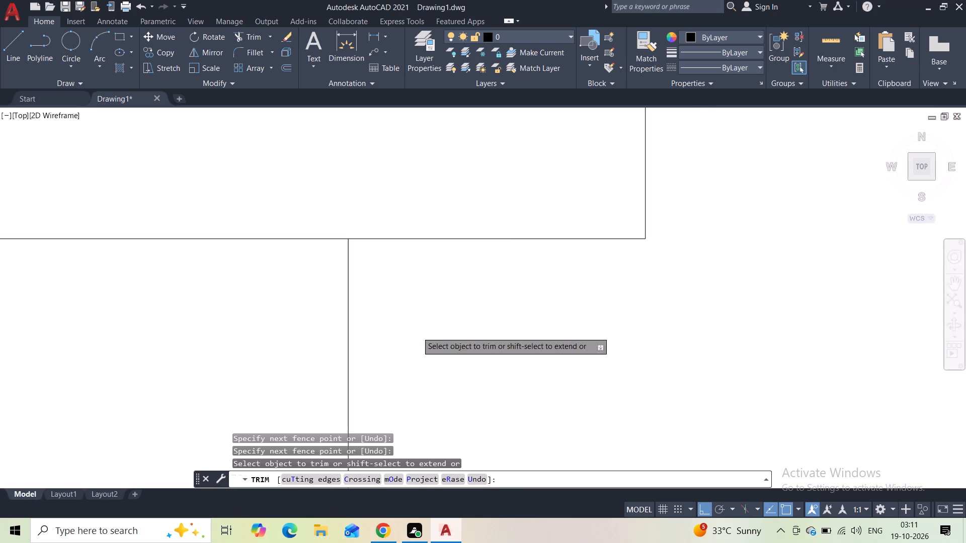
{"action": "scroll", "coordinate": [412, 335], "scroll_direction": "down", "scroll_amount": 1}
{"action": "middle_click_drag", "start_coordinate": [242, 326], "coordinate": [676, 298]}
{"action": "middle_click_drag", "start_coordinate": [181, 303], "coordinate": [761, 307]}
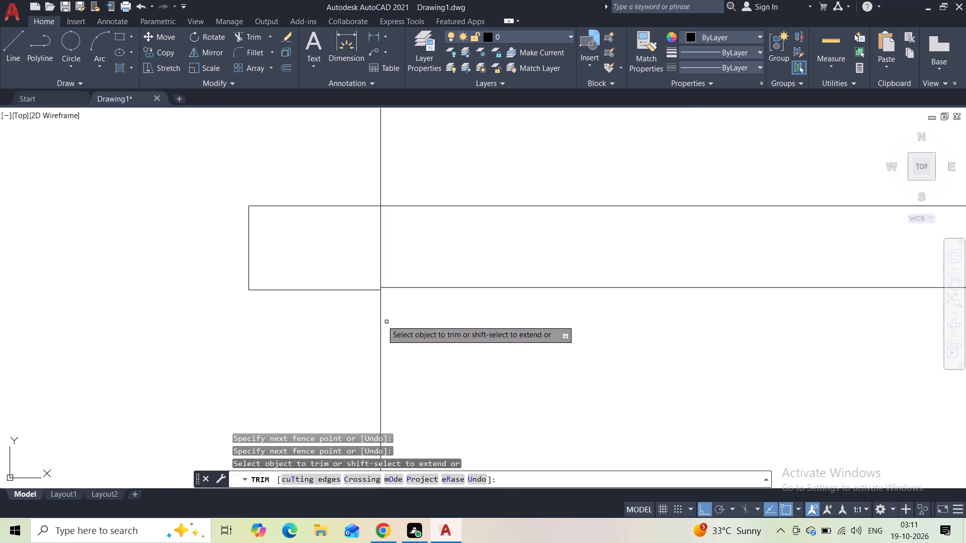
{"action": "left_click_drag", "start_coordinate": [357, 276], "coordinate": [357, 318]}
{"action": "key", "text": "Escape"}
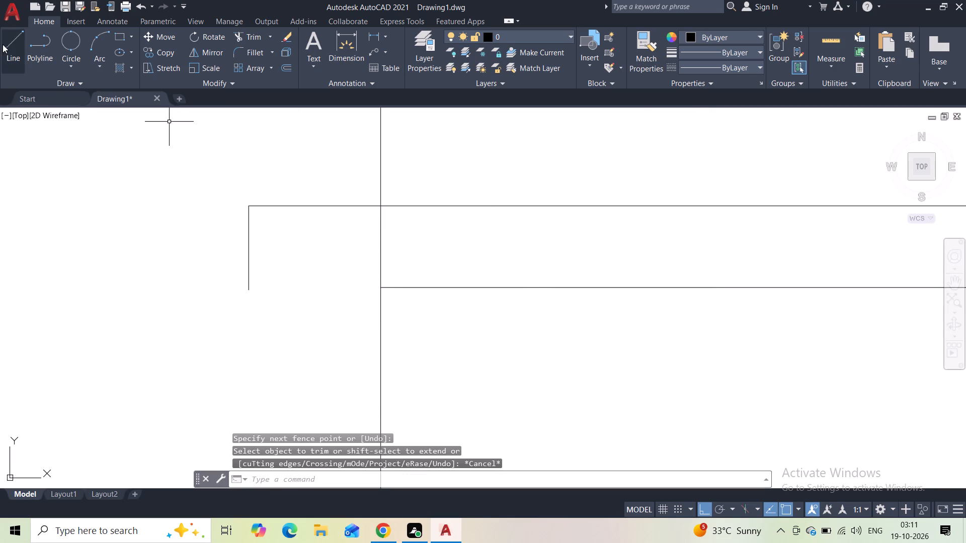
Draw a new bottom line for the band's left projecting end and adjust its outer endpoint level with the band's lower line.
{"action": "left_click", "coordinate": [3, 48]}
{"action": "left_click", "coordinate": [380, 287]}
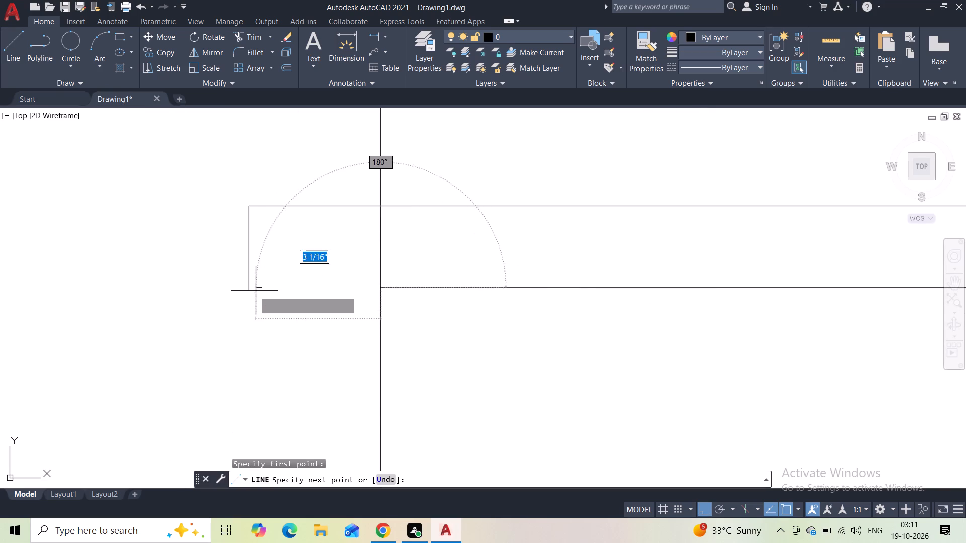
{"action": "left_click", "coordinate": [249, 291]}
{"action": "key", "text": "Escape"}
{"action": "scroll", "coordinate": [250, 298], "scroll_direction": "up", "scroll_amount": 2}
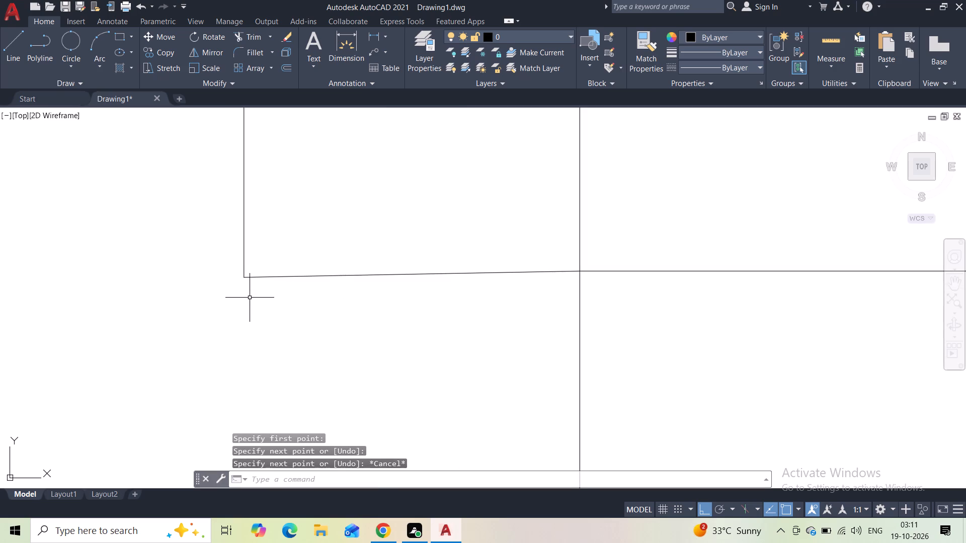
{"action": "left_click", "coordinate": [248, 278]}
{"action": "left_click", "coordinate": [246, 279]}
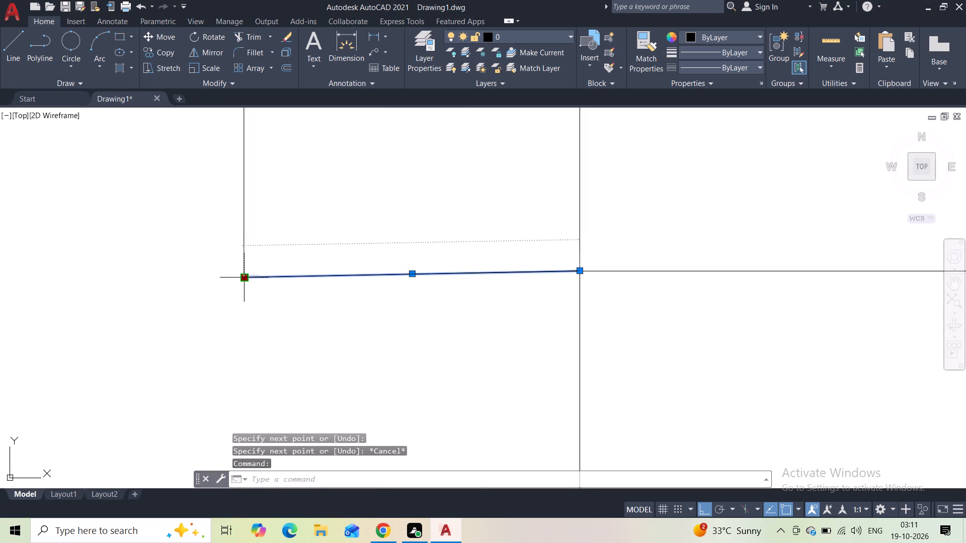
{"action": "left_click", "coordinate": [244, 265]}
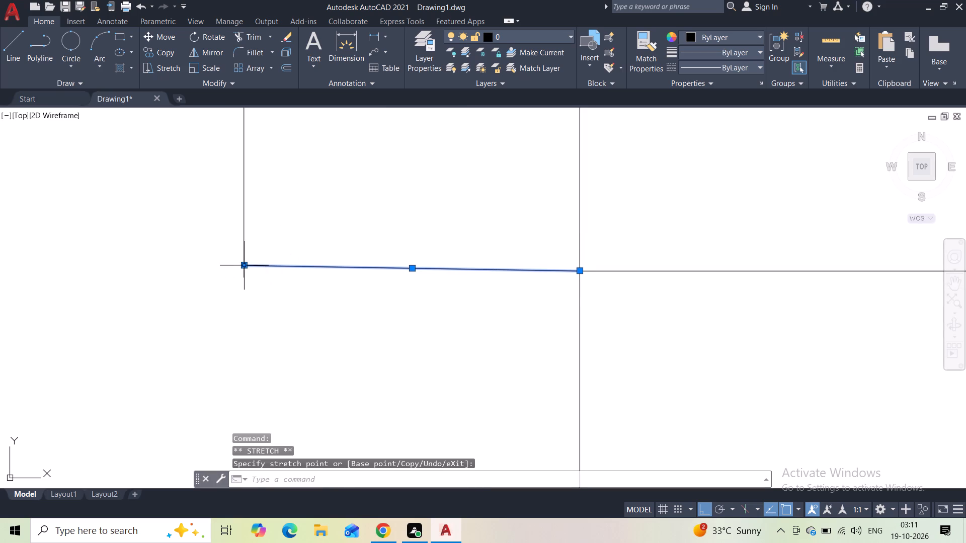
{"action": "left_click", "coordinate": [245, 265]}
{"action": "left_click", "coordinate": [245, 271]}
{"action": "key", "text": "Escape"}
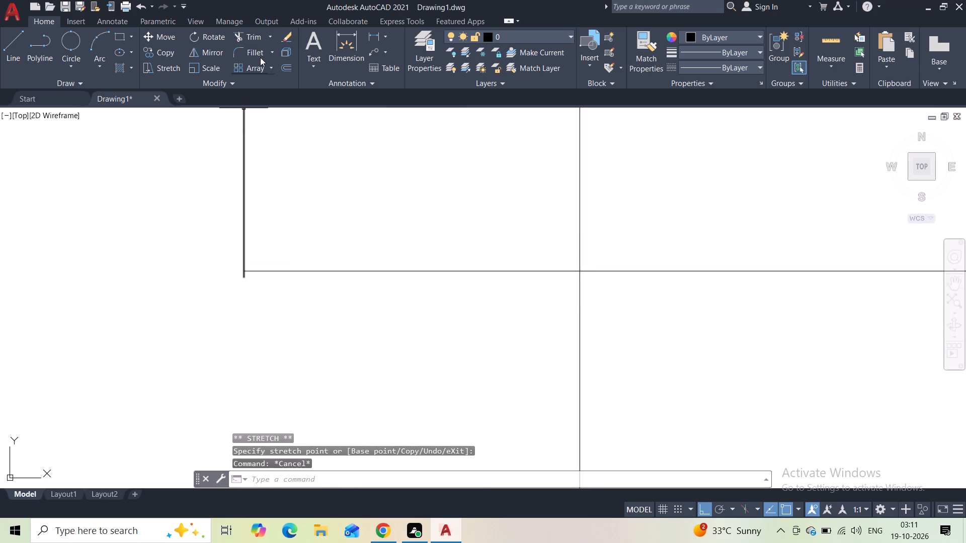
Trim the short overshoot of the left end line below the band's lower line.
{"action": "left_click", "coordinate": [253, 36]}
{"action": "scroll", "coordinate": [250, 278], "scroll_direction": "up", "scroll_amount": 3}
{"action": "left_click_drag", "start_coordinate": [238, 260], "coordinate": [187, 266]}
{"action": "key", "text": "Escape"}
{"action": "scroll", "coordinate": [231, 275], "scroll_direction": "down", "scroll_amount": 3}
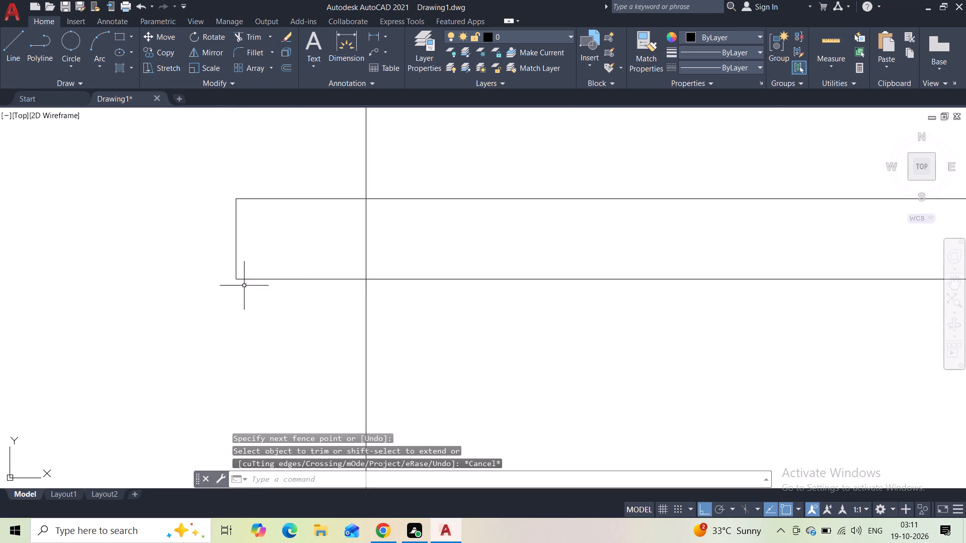
{"action": "scroll", "coordinate": [259, 290], "scroll_direction": "down", "scroll_amount": 10}
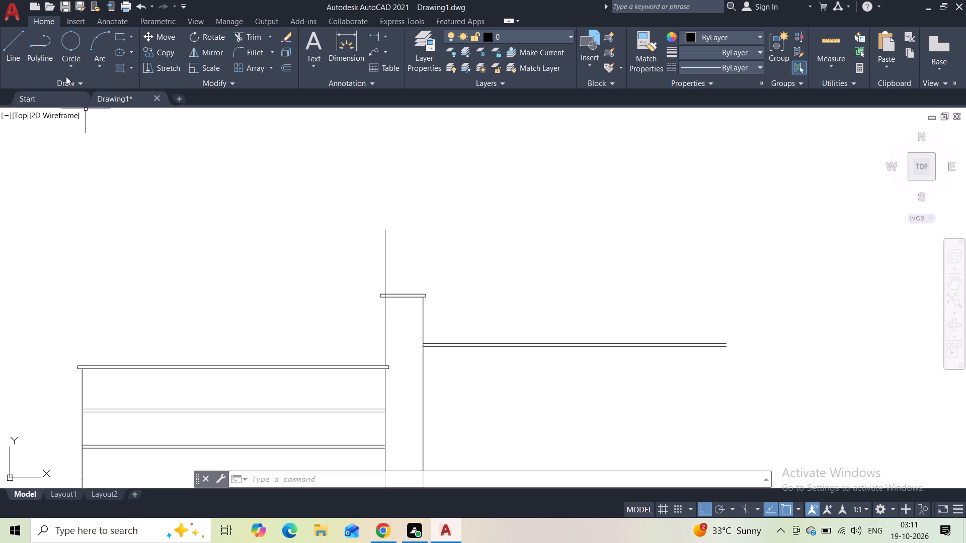
Draw a vertical line up from the left wing's top band and a horizontal line across to the tall wall line.
{"action": "left_click", "coordinate": [10, 47]}
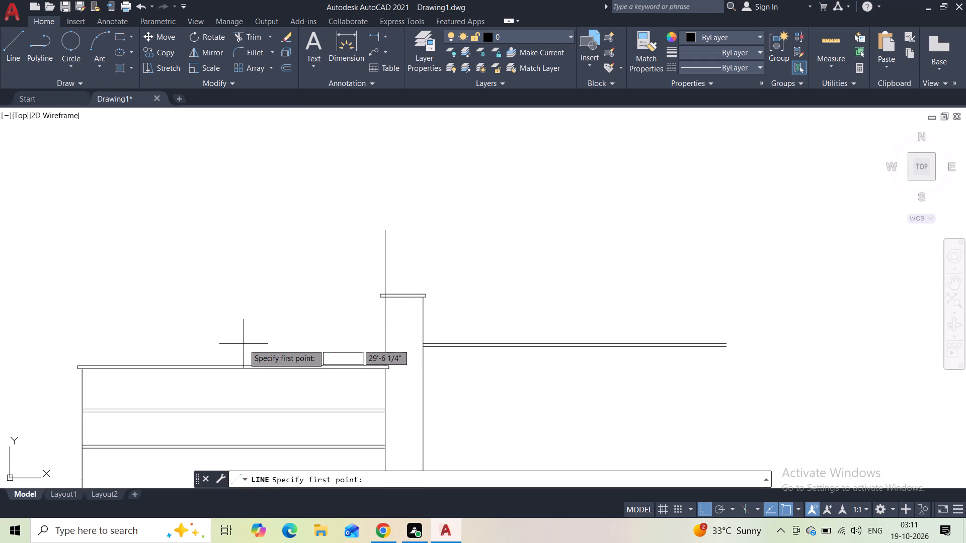
{"action": "scroll", "coordinate": [244, 347], "scroll_direction": "down", "scroll_amount": 2}
{"action": "scroll", "coordinate": [224, 351], "scroll_direction": "up", "scroll_amount": 3}
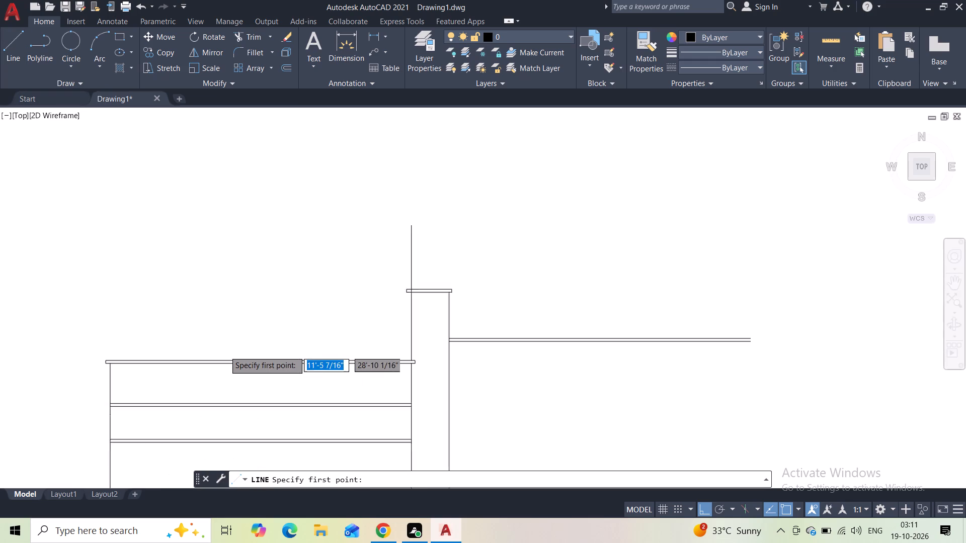
{"action": "left_click", "coordinate": [231, 365]}
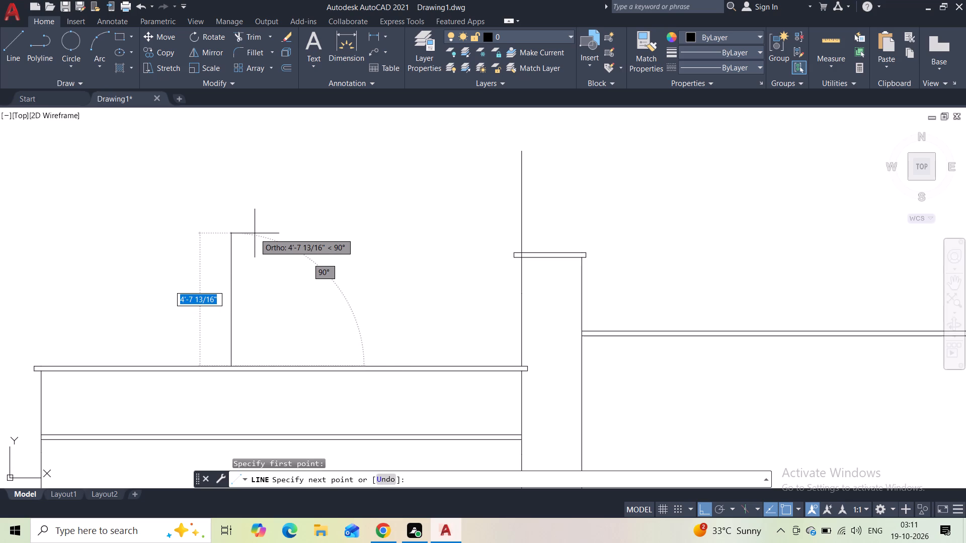
{"action": "left_click", "coordinate": [255, 212]}
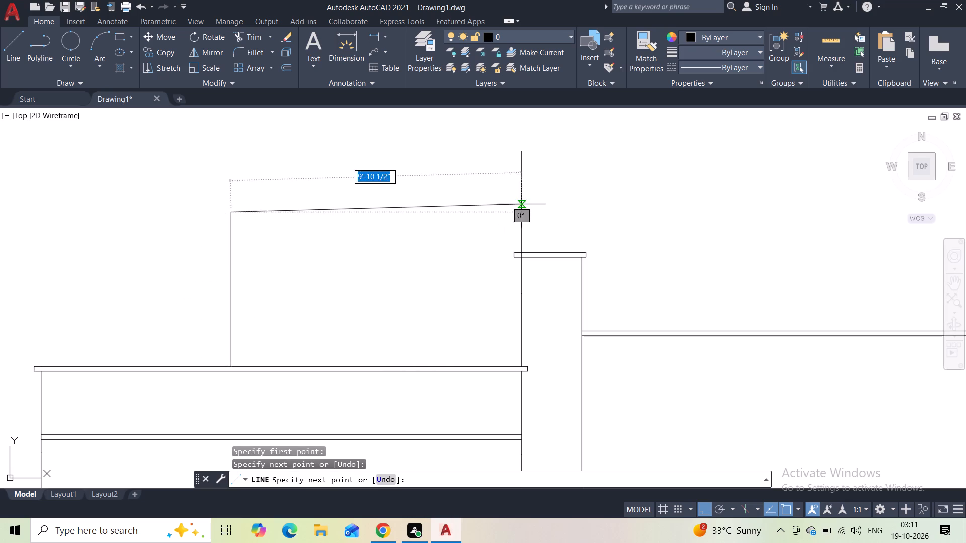
{"action": "left_click", "coordinate": [517, 210]}
{"action": "key", "text": "Escape"}
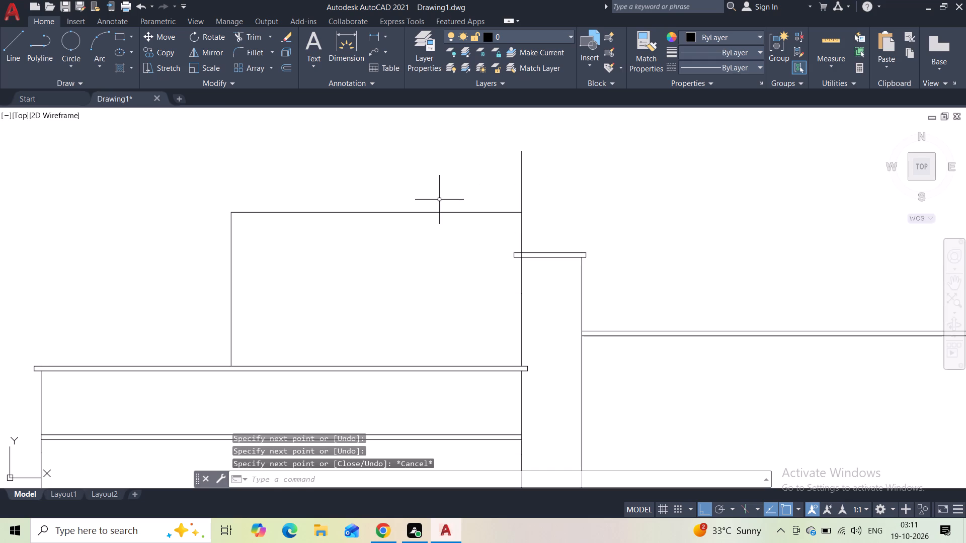
Draw a vertical line up from the narrow bay's band above its right wall, and continue the new horizontal top line across to it.
{"action": "left_click", "coordinate": [8, 61]}
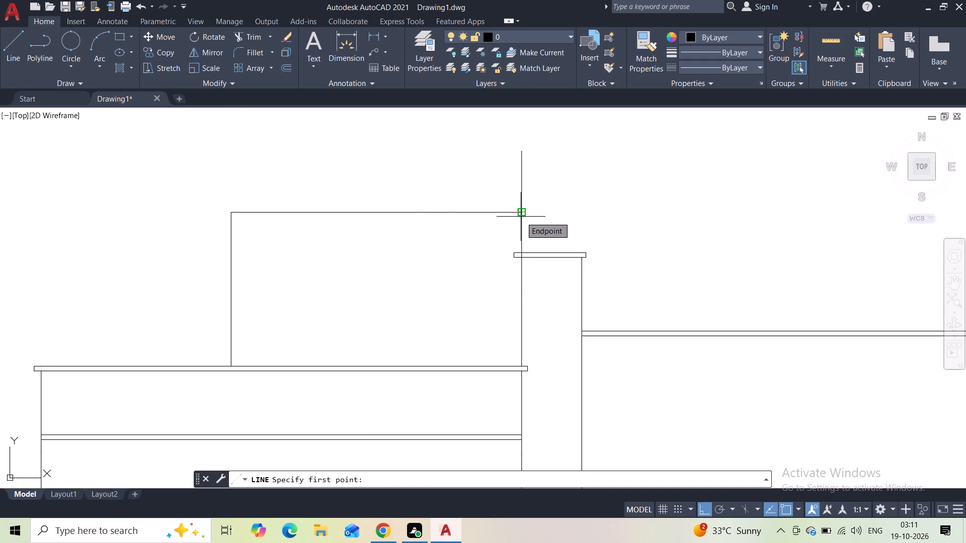
{"action": "left_click", "coordinate": [579, 253]}
{"action": "left_click", "coordinate": [572, 209]}
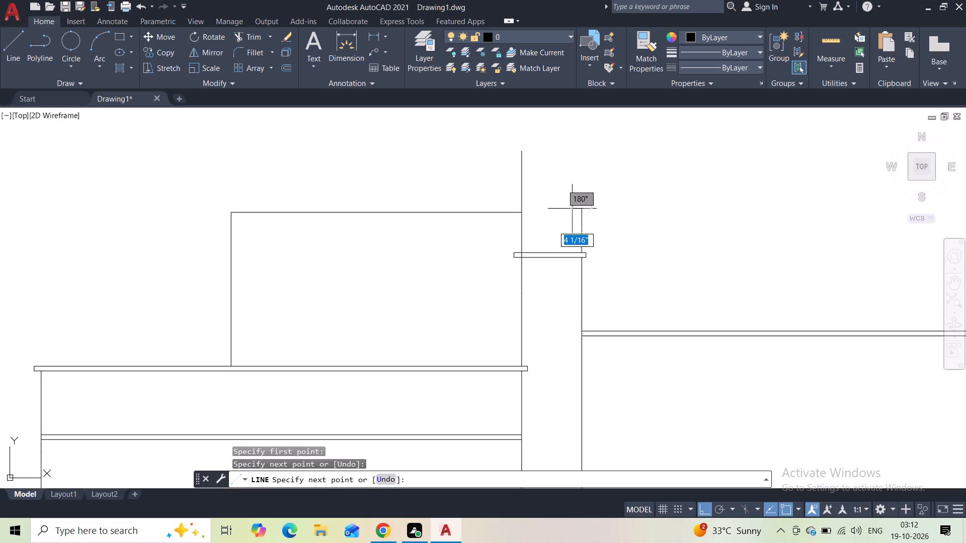
{"action": "scroll", "coordinate": [520, 214], "scroll_direction": "up", "scroll_amount": 3}
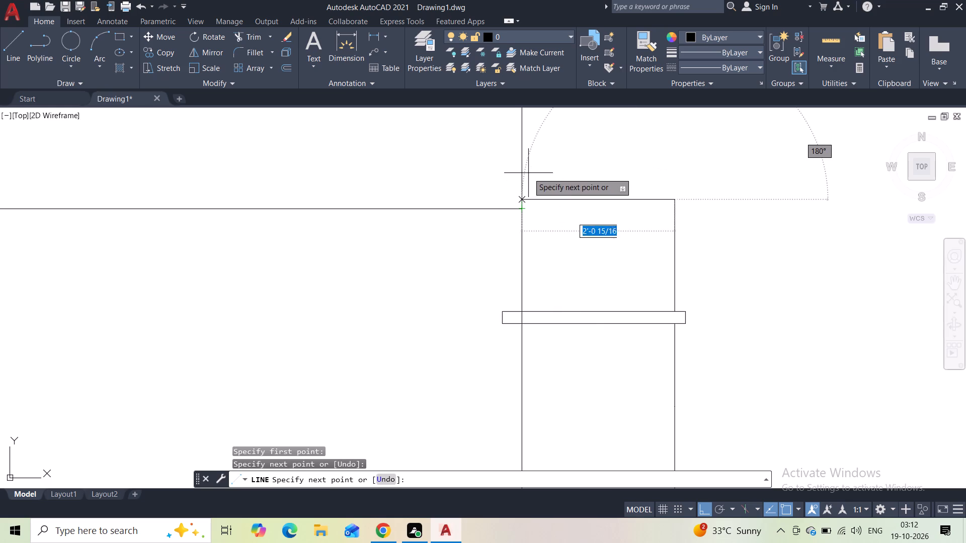
{"action": "key", "text": "grave"}
{"action": "key", "text": "Escape"}
{"action": "key", "text": "Escape"}
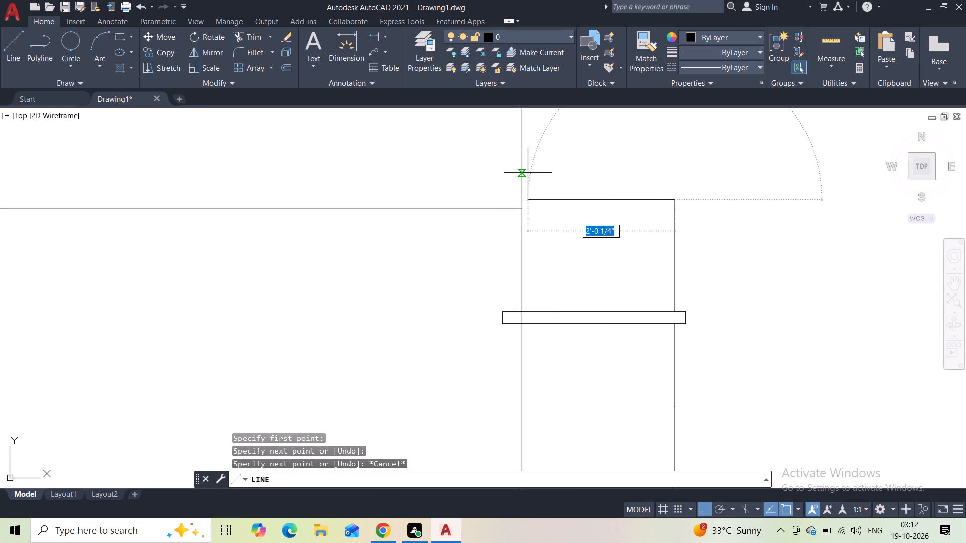
{"action": "key", "text": "space"}
{"action": "left_click", "coordinate": [523, 212]}
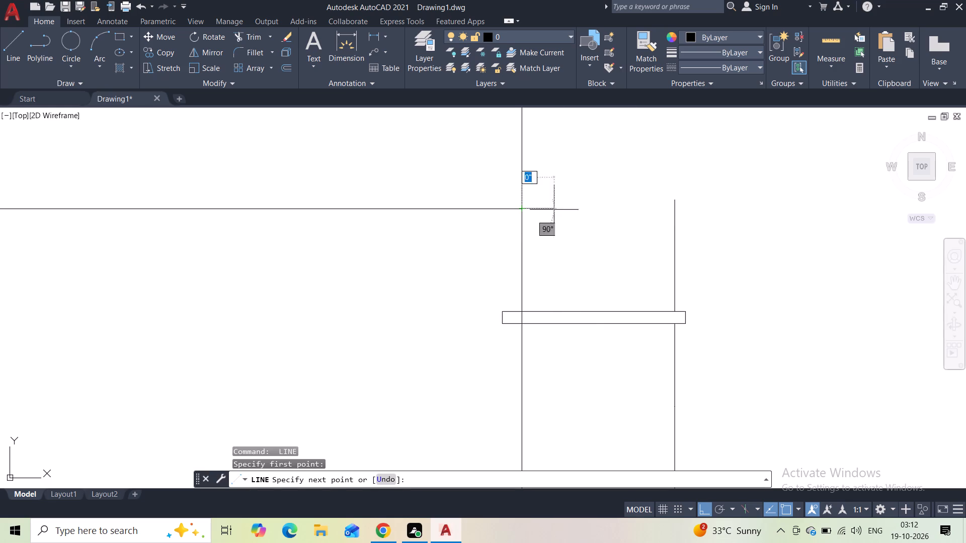
{"action": "left_click", "coordinate": [675, 213]}
{"action": "key", "text": "Escape"}
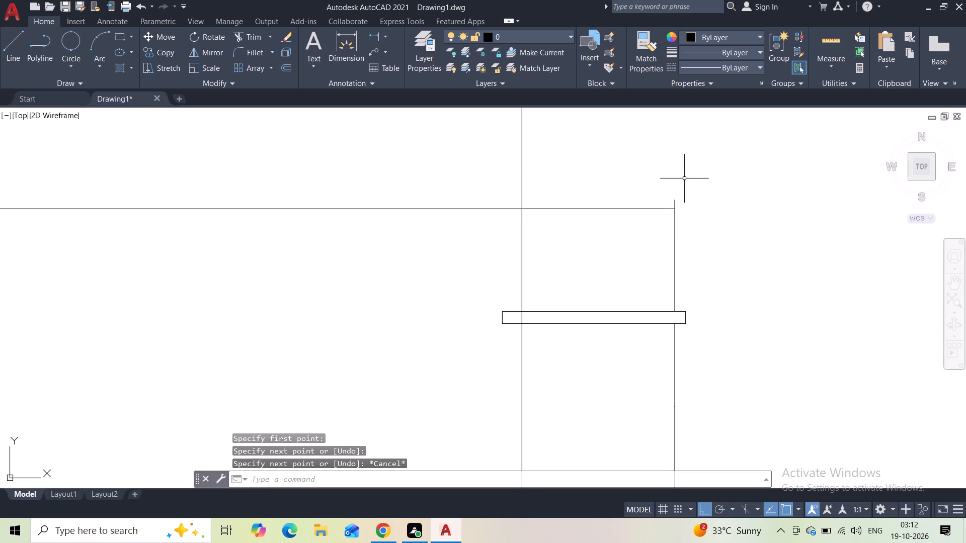
Trim the tall wall line's excess above the new horizontal top line.
{"action": "scroll", "coordinate": [472, 201], "scroll_direction": "down", "scroll_amount": 2}
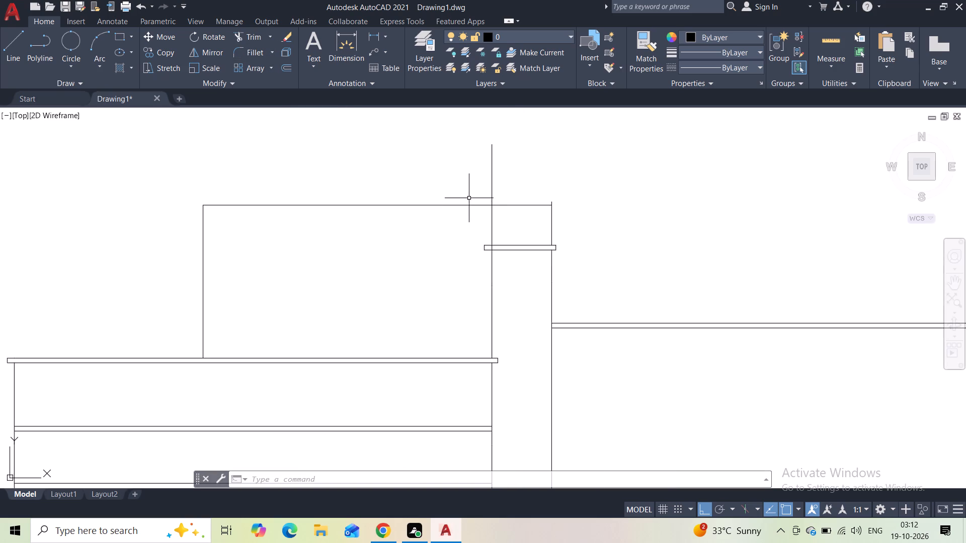
{"action": "left_click", "coordinate": [256, 38]}
{"action": "left_click_drag", "start_coordinate": [495, 161], "coordinate": [477, 169]}
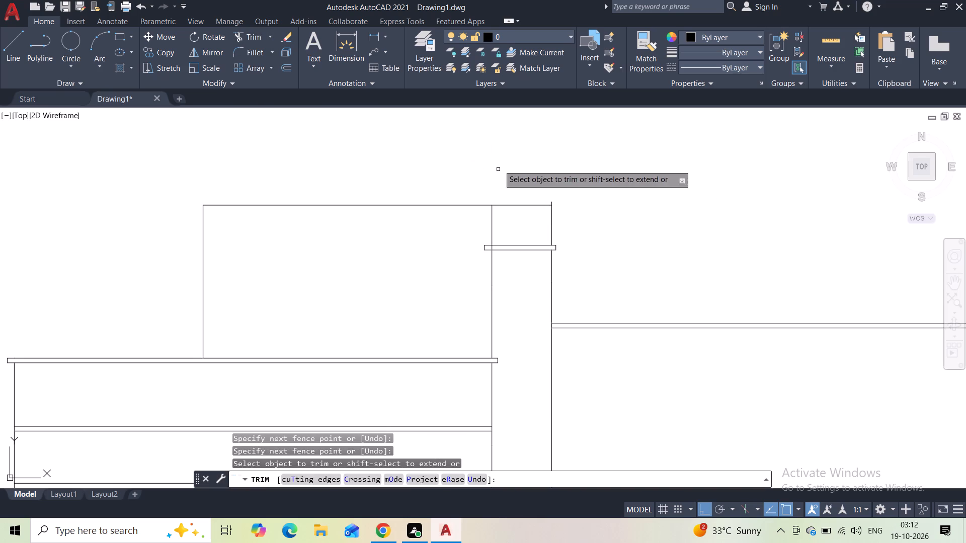
{"action": "key", "text": "Escape"}
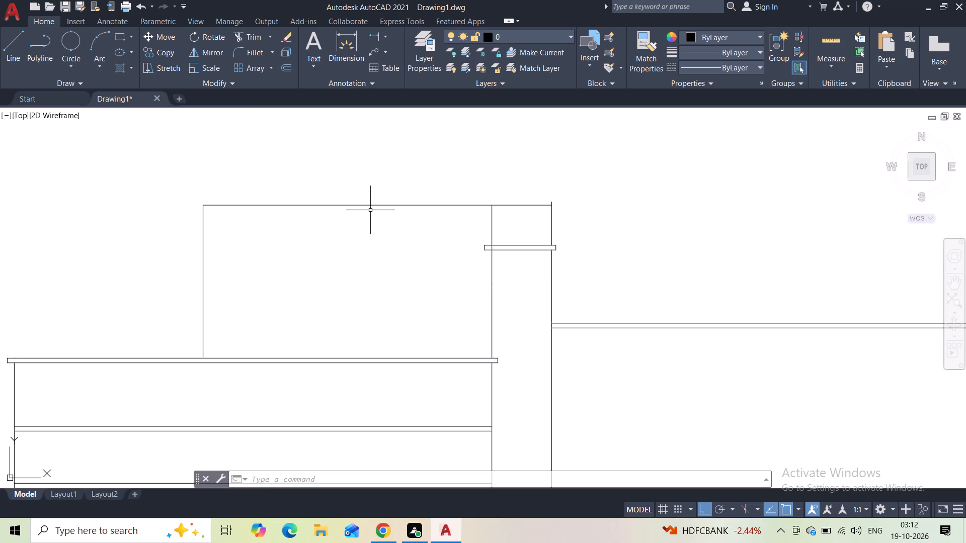
Draw two short vertical lines rising from the new top line near its left corner.
{"action": "left_click", "coordinate": [24, 54]}
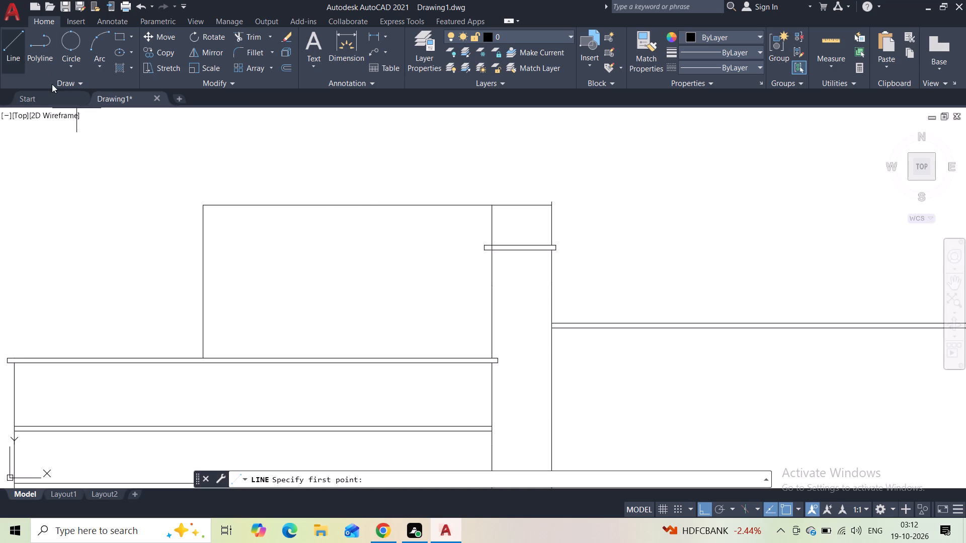
{"action": "left_click", "coordinate": [219, 203]}
{"action": "left_click", "coordinate": [216, 176]}
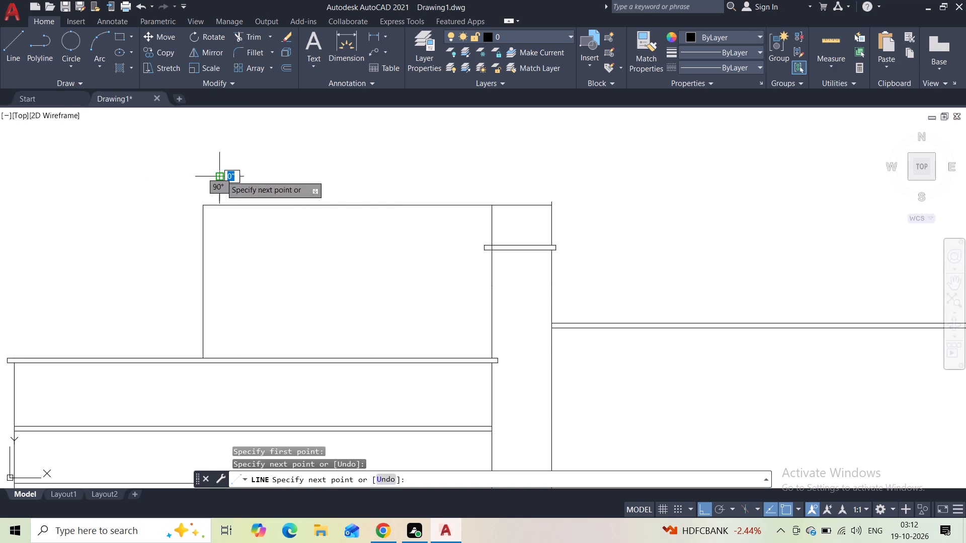
{"action": "key", "text": "Escape"}
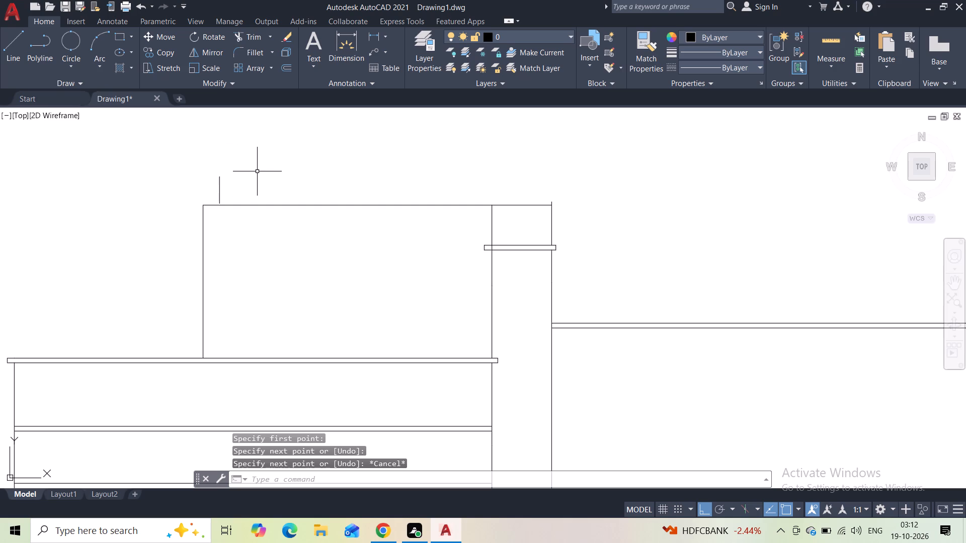
{"action": "key", "text": "ctrl+super+p"}
{"action": "key", "text": "Escape"}
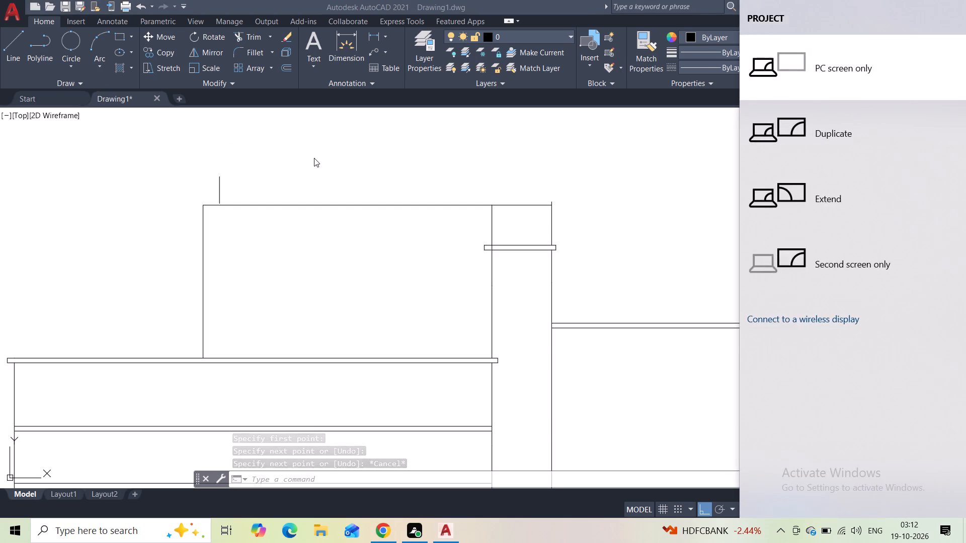
{"action": "left_click", "coordinate": [12, 55]}
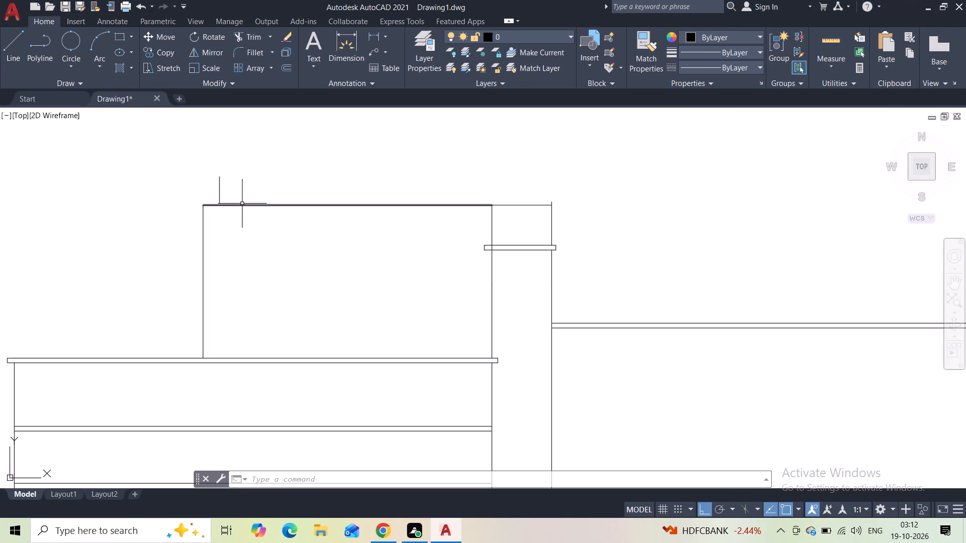
{"action": "left_click", "coordinate": [11, 59]}
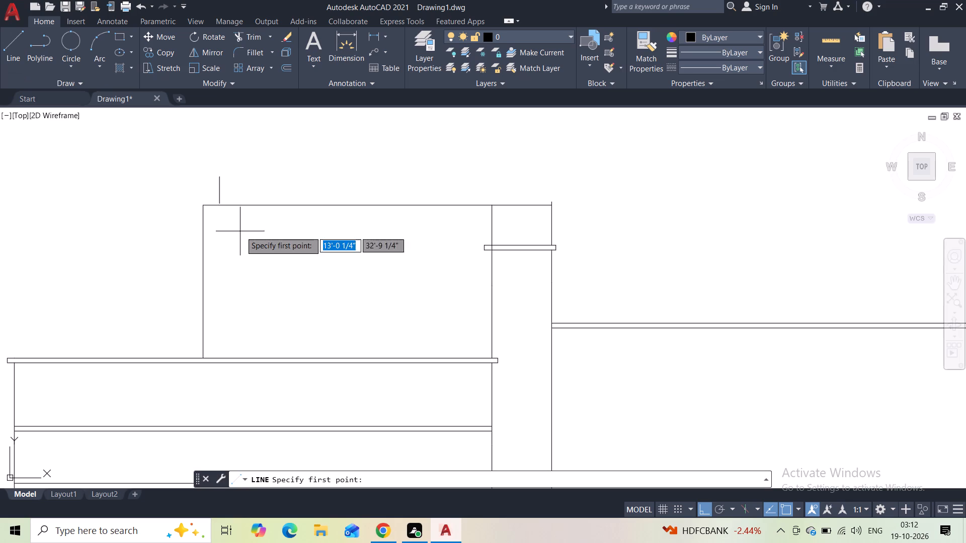
{"action": "left_click", "coordinate": [251, 203]}
{"action": "left_click", "coordinate": [254, 172]}
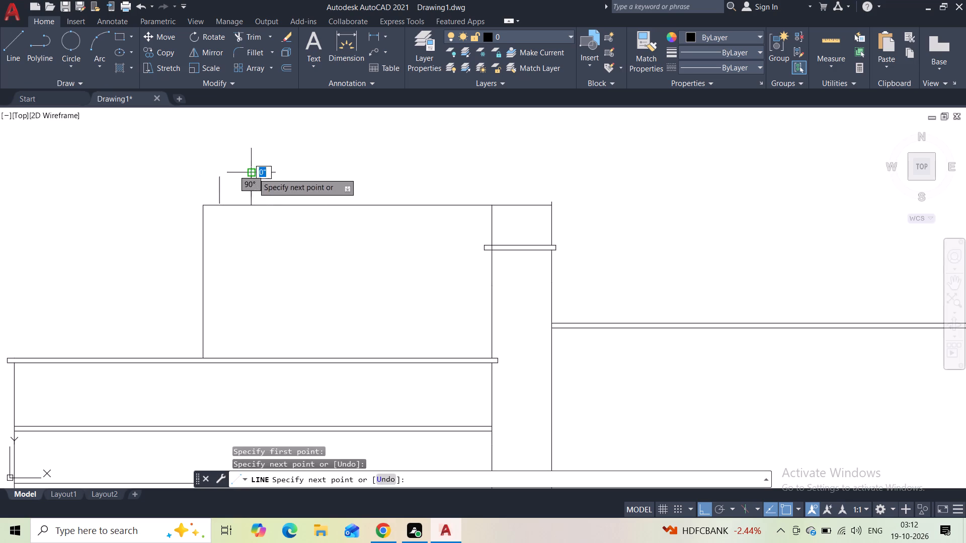
{"action": "key", "text": "Escape"}
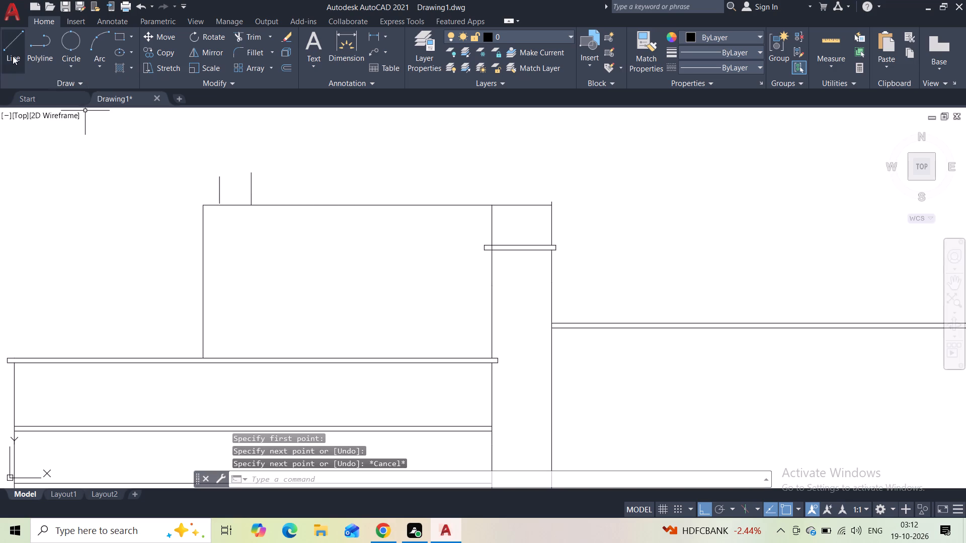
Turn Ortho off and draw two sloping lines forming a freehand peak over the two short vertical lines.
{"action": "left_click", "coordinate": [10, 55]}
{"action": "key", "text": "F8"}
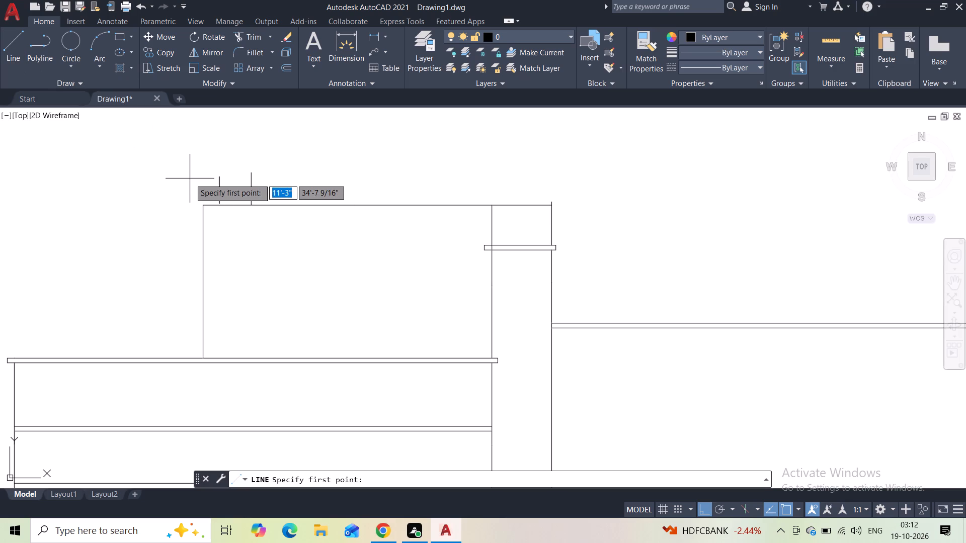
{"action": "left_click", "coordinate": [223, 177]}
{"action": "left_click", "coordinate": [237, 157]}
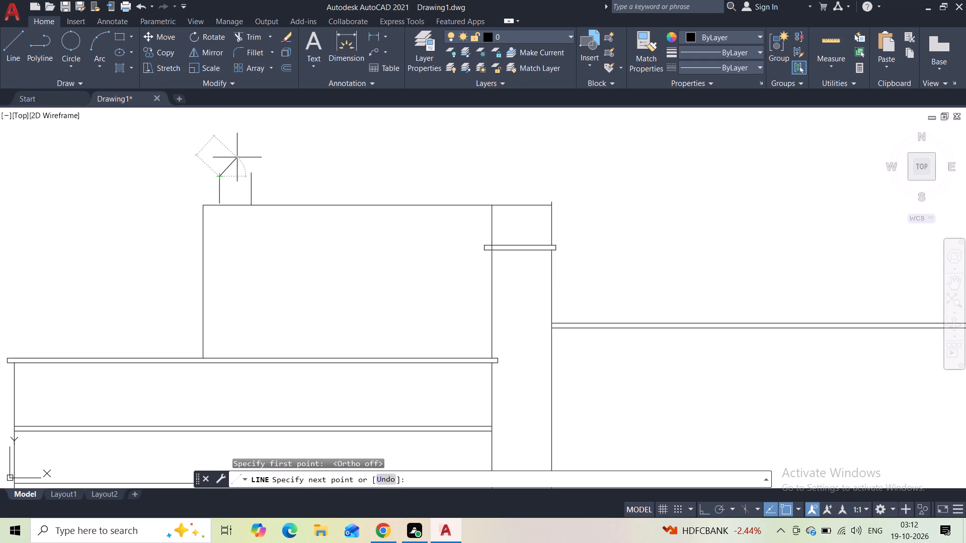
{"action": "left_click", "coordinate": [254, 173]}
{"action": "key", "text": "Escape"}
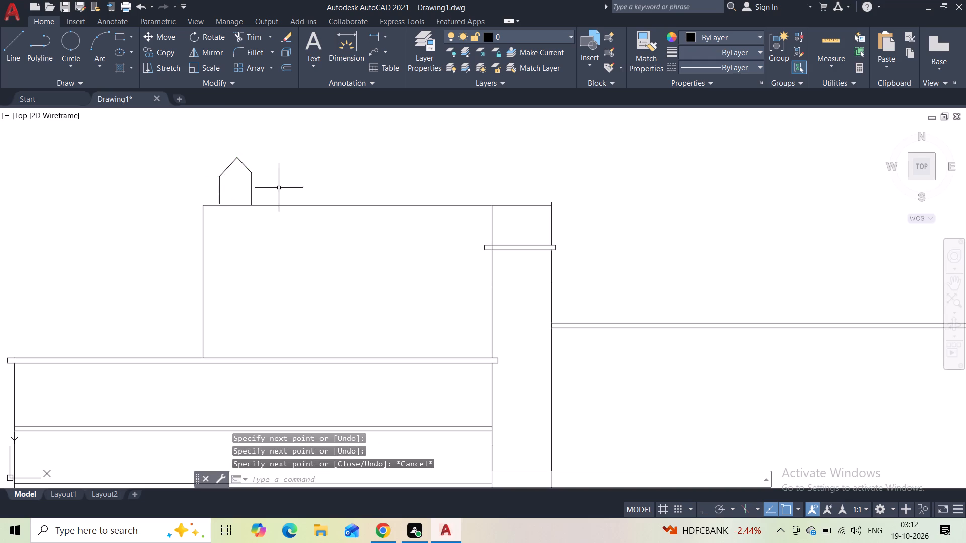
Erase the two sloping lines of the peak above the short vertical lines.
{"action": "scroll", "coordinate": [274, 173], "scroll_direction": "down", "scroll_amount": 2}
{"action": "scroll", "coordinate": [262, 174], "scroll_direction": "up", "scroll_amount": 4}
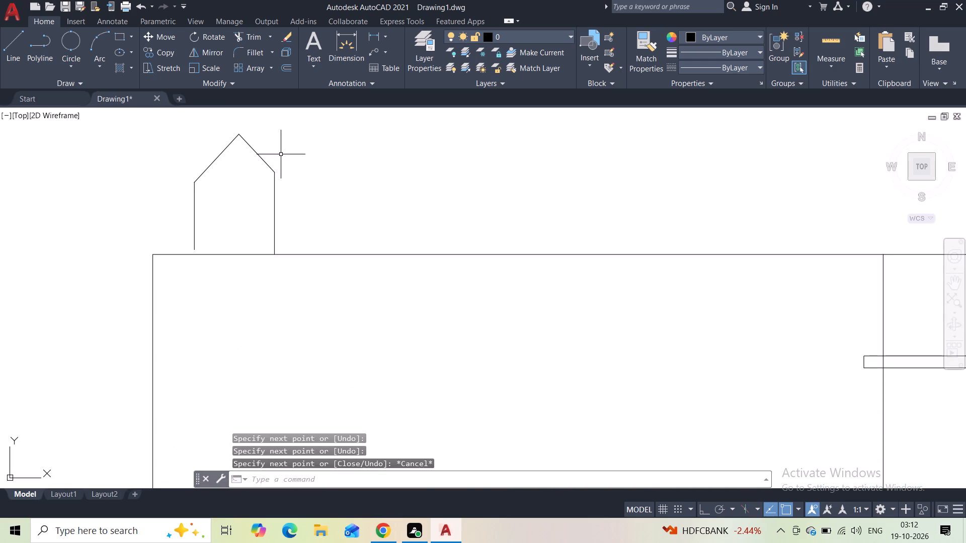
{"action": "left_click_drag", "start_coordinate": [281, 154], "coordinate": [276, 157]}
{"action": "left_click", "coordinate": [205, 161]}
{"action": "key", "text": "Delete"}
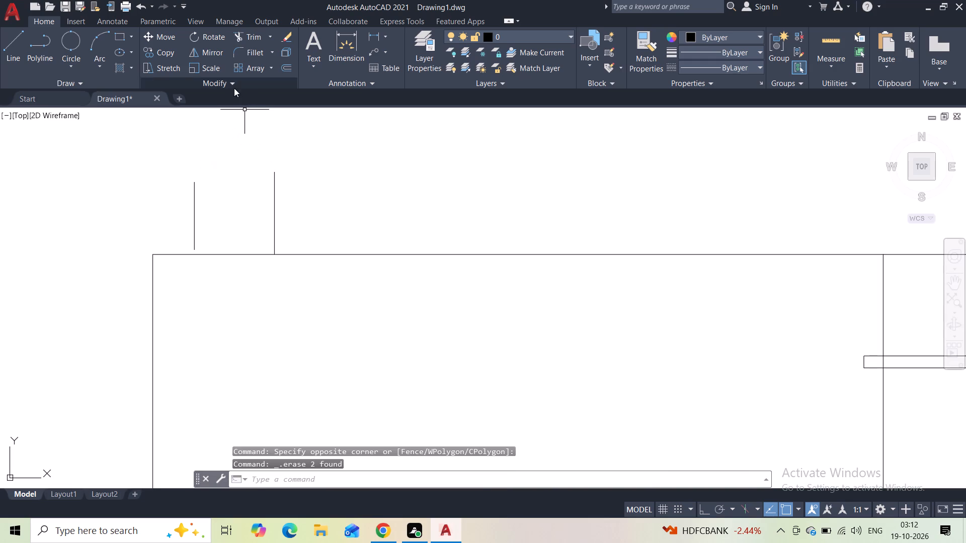
Draw a horizontal line from the top of the left short vertical line across to the right one.
{"action": "left_click", "coordinate": [5, 49]}
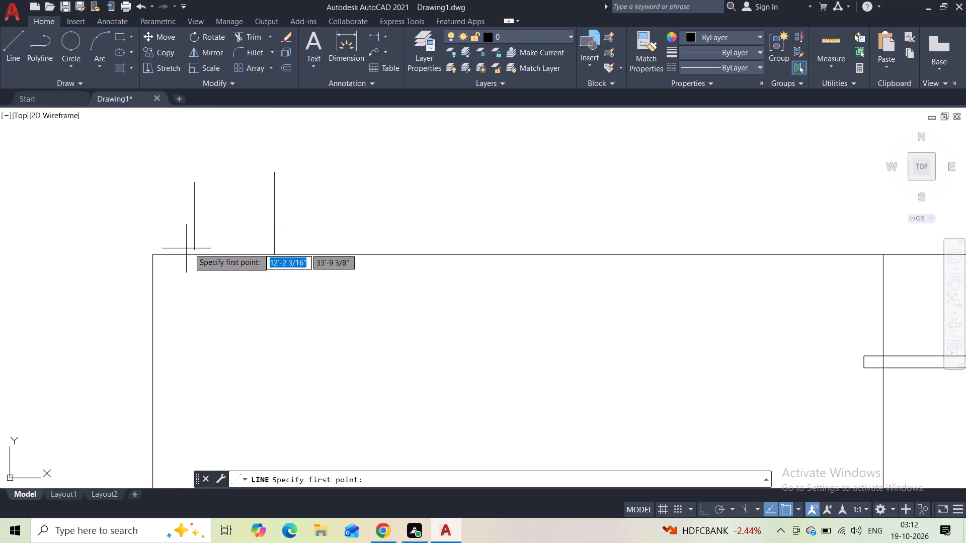
{"action": "left_click", "coordinate": [191, 178]}
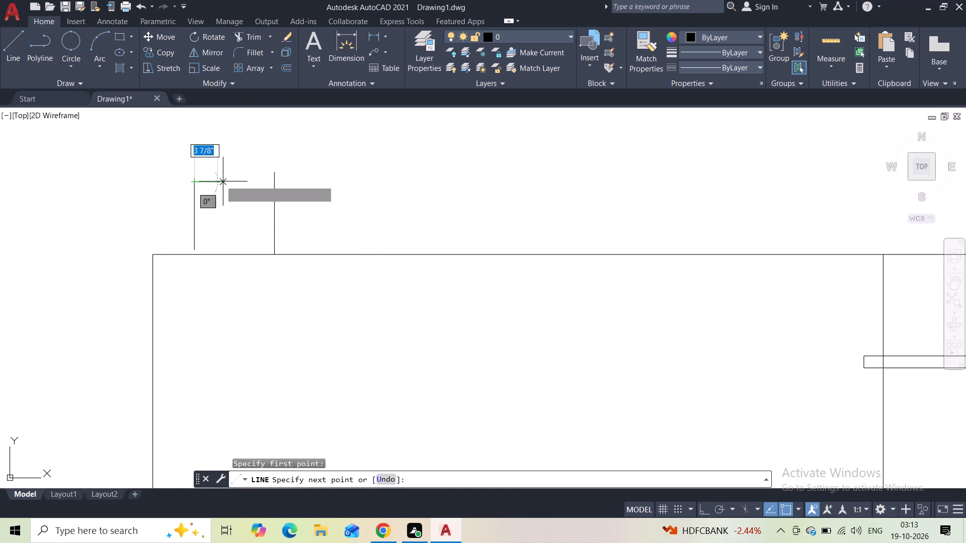
{"action": "left_click", "coordinate": [273, 186]}
{"action": "key", "text": "Escape"}
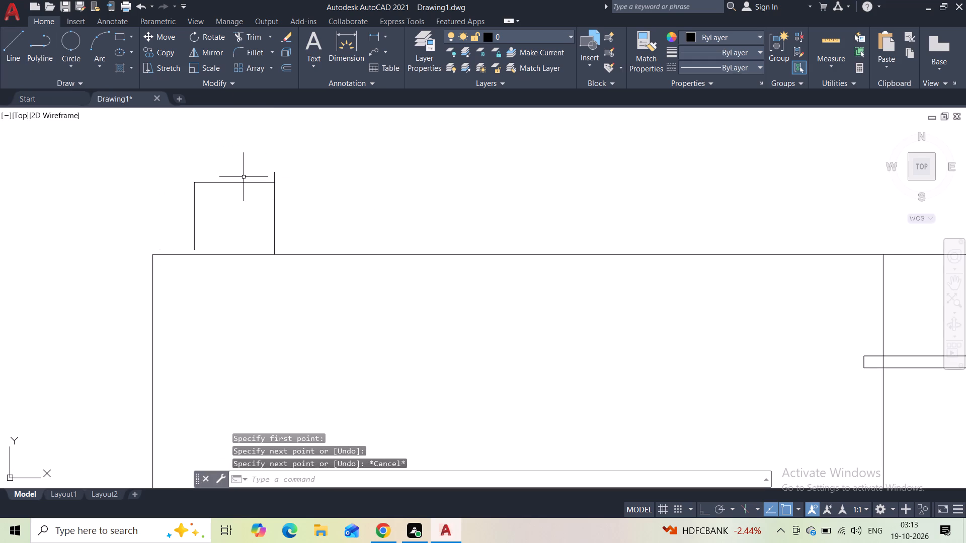
Draw a vertical centre line upward from the midpoint of the short horizontal line.
{"action": "key", "text": "space"}
{"action": "left_click", "coordinate": [231, 180]}
{"action": "left_click", "coordinate": [233, 126]}
{"action": "key", "text": "Escape"}
Draw two sloping lines from the ends of the short horizontal line to the top of the vertical centre line.
{"action": "key", "text": "space"}
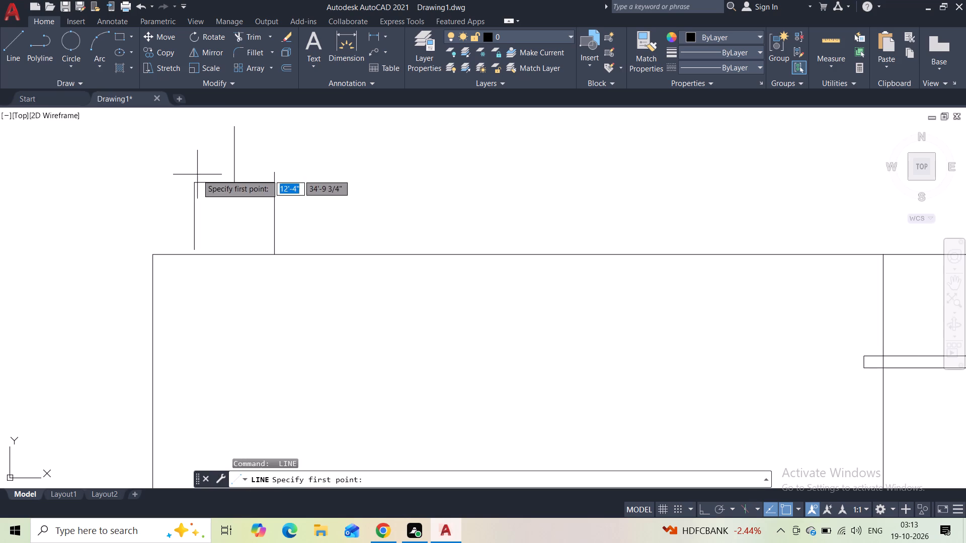
{"action": "left_click", "coordinate": [195, 180]}
{"action": "left_click", "coordinate": [232, 127]}
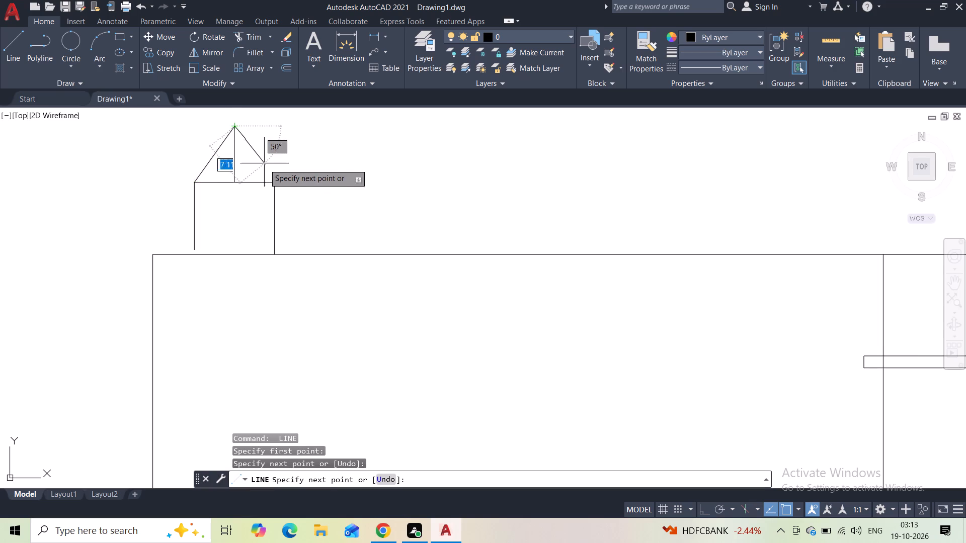
{"action": "left_click", "coordinate": [272, 183]}
{"action": "key", "text": "Escape"}
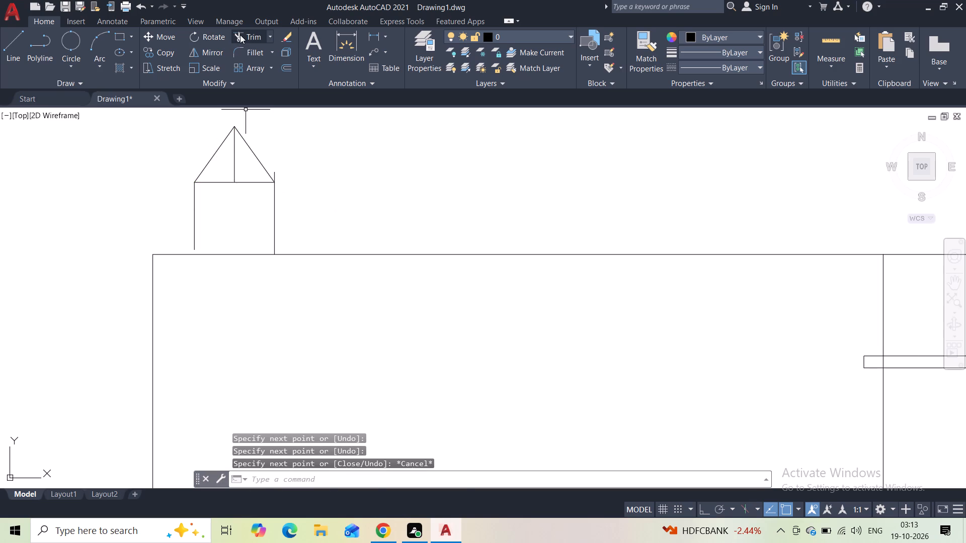
Trim away the turret gable's vertical centre line, the stub above its right wall, and the horizontal line under the gable.
{"action": "left_click", "coordinate": [240, 35]}
{"action": "left_click_drag", "start_coordinate": [243, 158], "coordinate": [226, 163]}
{"action": "scroll", "coordinate": [255, 172], "scroll_direction": "up", "scroll_amount": 3}
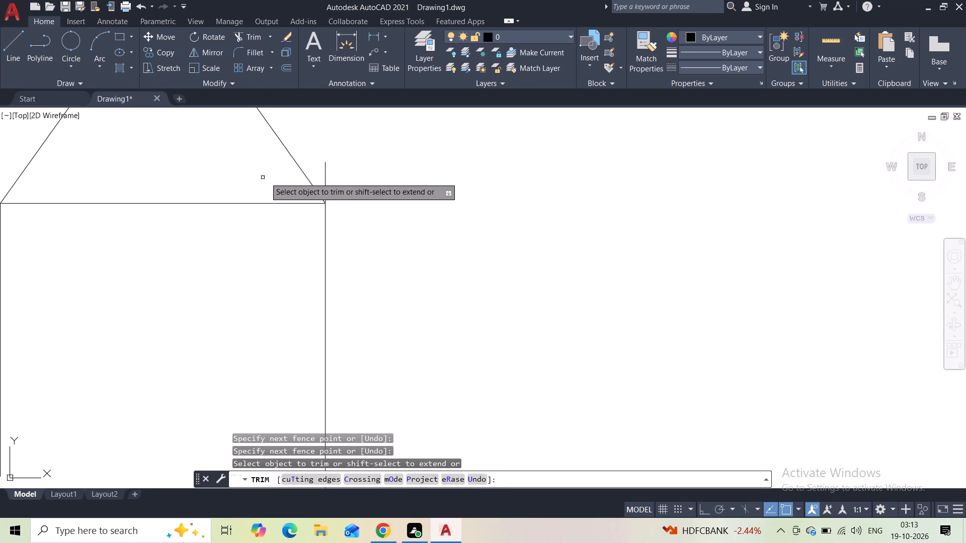
{"action": "left_click_drag", "start_coordinate": [312, 168], "coordinate": [339, 184]}
{"action": "scroll", "coordinate": [341, 192], "scroll_direction": "down", "scroll_amount": 5}
{"action": "key", "text": "Escape"}
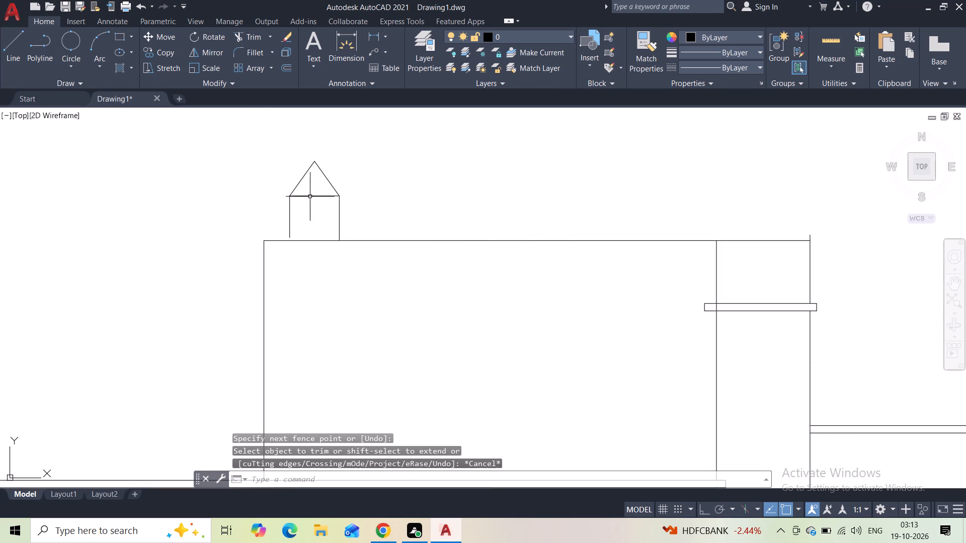
{"action": "scroll", "coordinate": [356, 187], "scroll_direction": "down", "scroll_amount": 2}
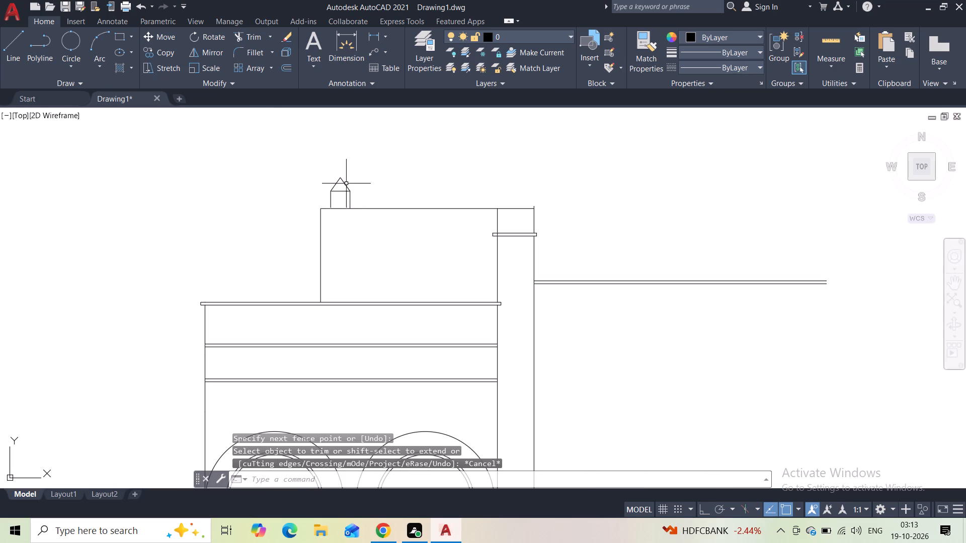
{"action": "scroll", "coordinate": [345, 184], "scroll_direction": "up", "scroll_amount": 2}
{"action": "key", "text": "space"}
{"action": "left_click_drag", "start_coordinate": [330, 199], "coordinate": [331, 220]}
{"action": "key", "text": "Escape"}
{"action": "scroll", "coordinate": [331, 213], "scroll_direction": "down", "scroll_amount": 2}
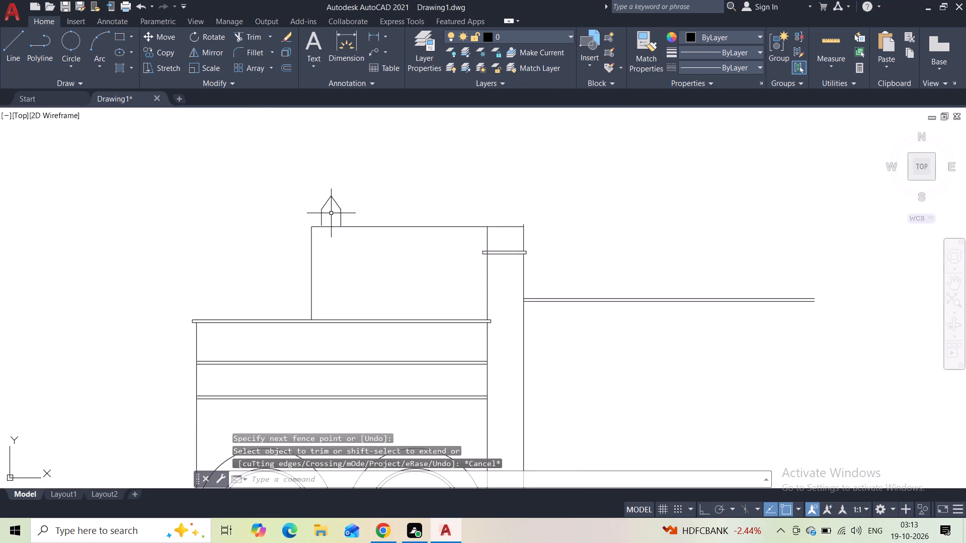
Extend the turret's left vertical line down to the top edge of the raised block.
{"action": "scroll", "coordinate": [331, 214], "scroll_direction": "up", "scroll_amount": 3}
{"action": "scroll", "coordinate": [294, 246], "scroll_direction": "up", "scroll_amount": 1}
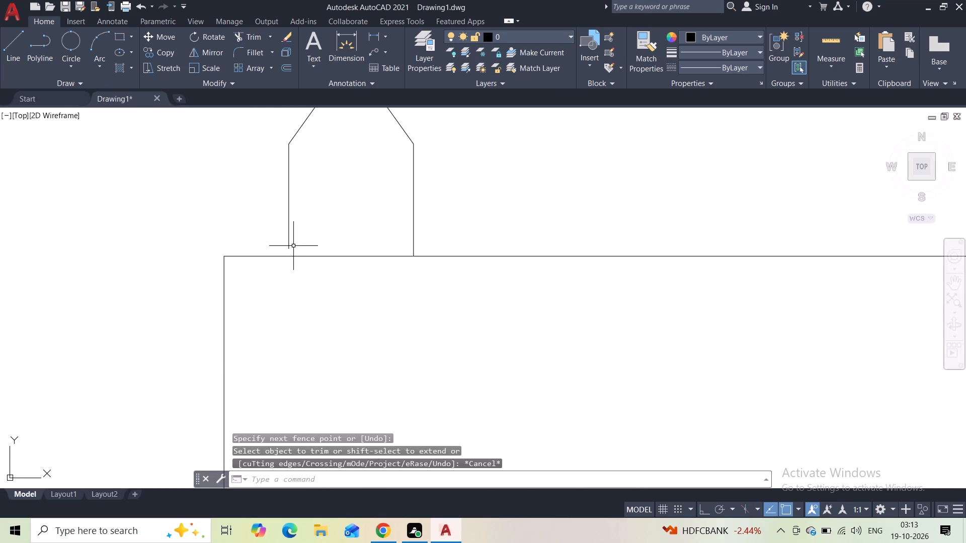
{"action": "type", "text": "ex"}
{"action": "left_click", "coordinate": [317, 273]}
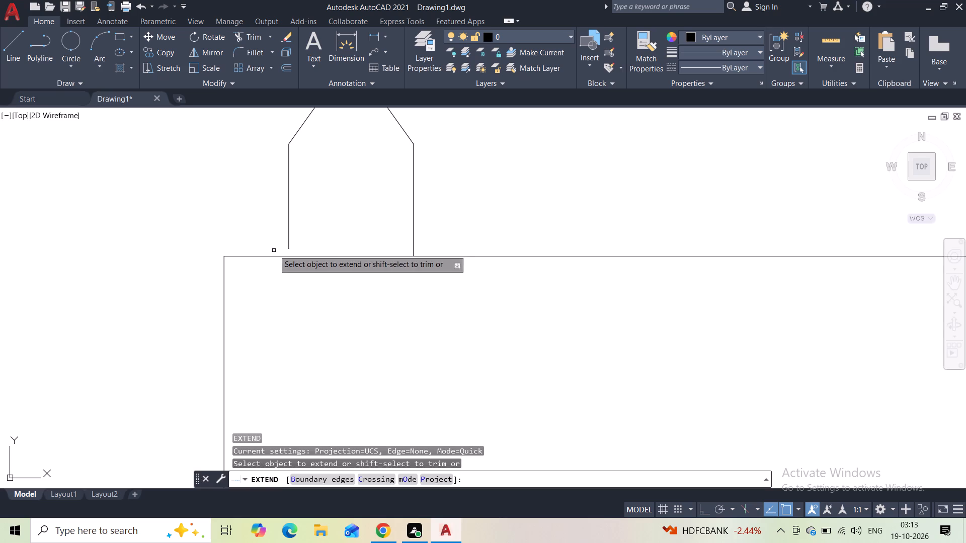
{"action": "left_click", "coordinate": [289, 241]}
{"action": "key", "text": "Escape"}
{"action": "scroll", "coordinate": [317, 208], "scroll_direction": "down", "scroll_amount": 3}
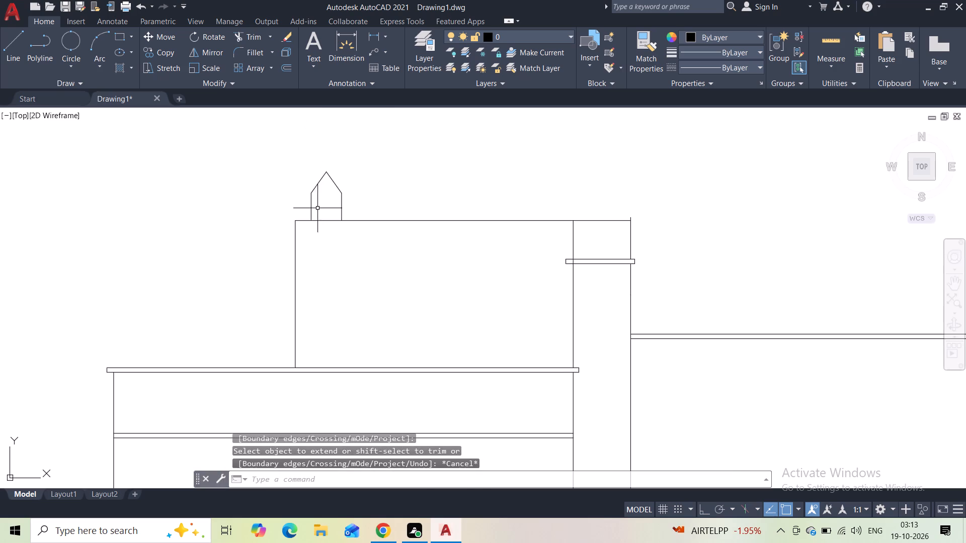
Copy the gabled turret five times in a roughly evenly spaced row along the raised block's top edge.
{"action": "left_click", "coordinate": [366, 187]}
{"action": "left_click", "coordinate": [300, 187]}
{"action": "left_click", "coordinate": [359, 190]}
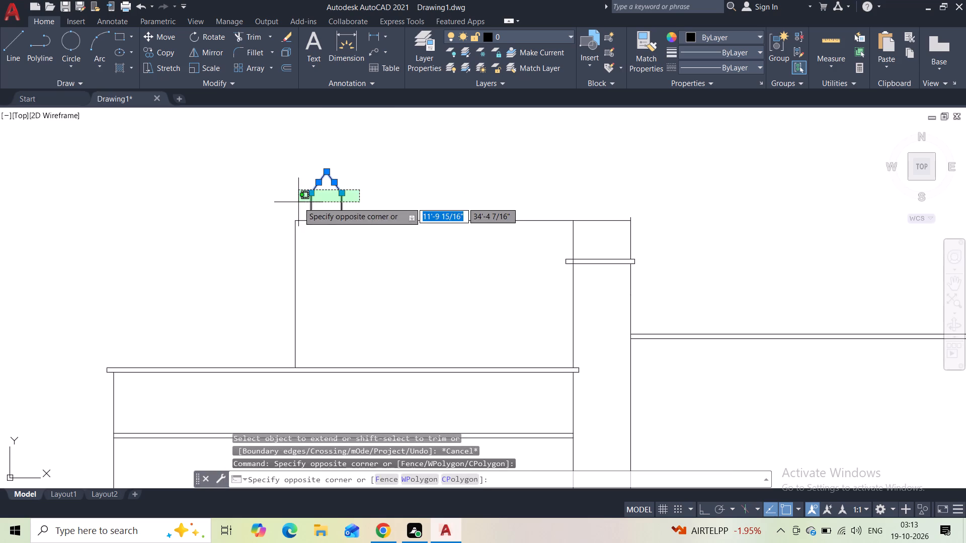
{"action": "left_click", "coordinate": [298, 203]}
{"action": "left_click", "coordinate": [169, 58]}
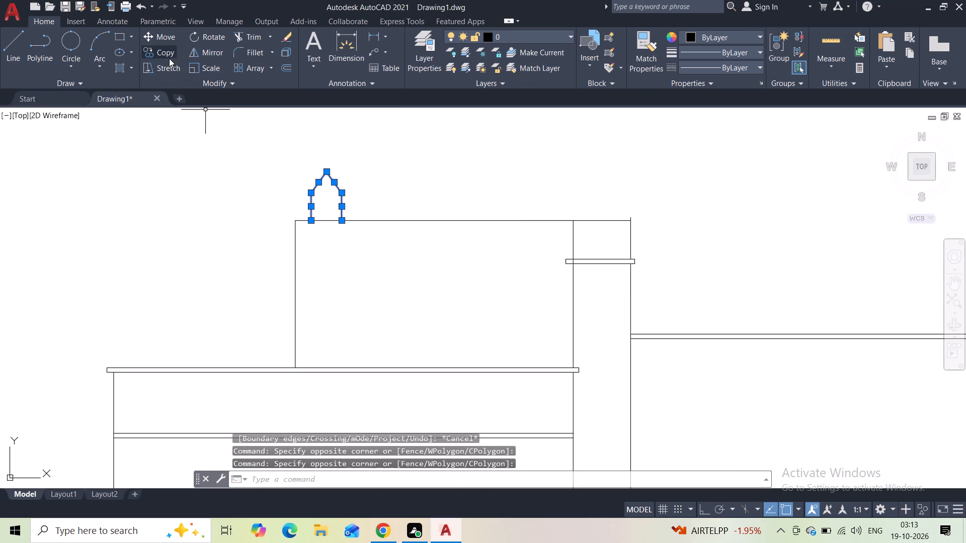
{"action": "left_click", "coordinate": [311, 223]}
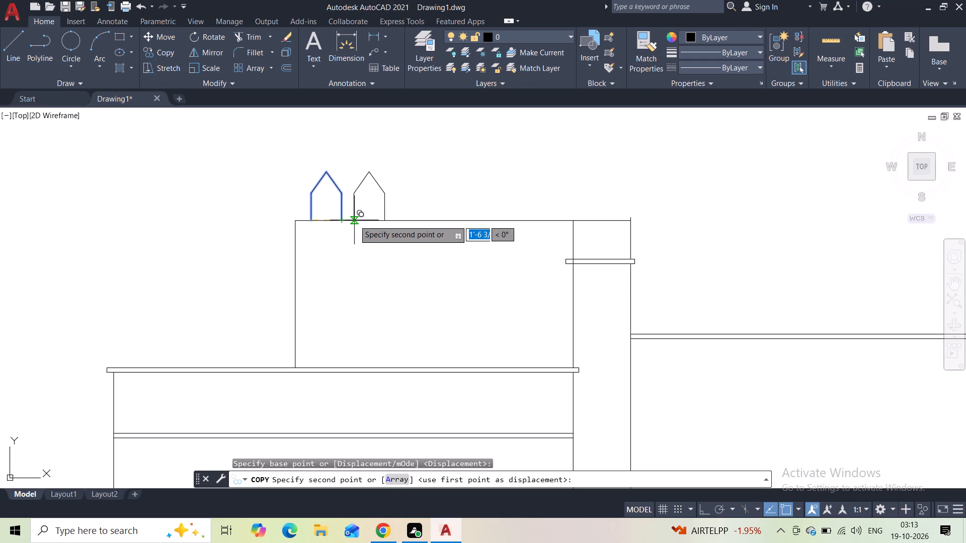
{"action": "left_click", "coordinate": [356, 220]}
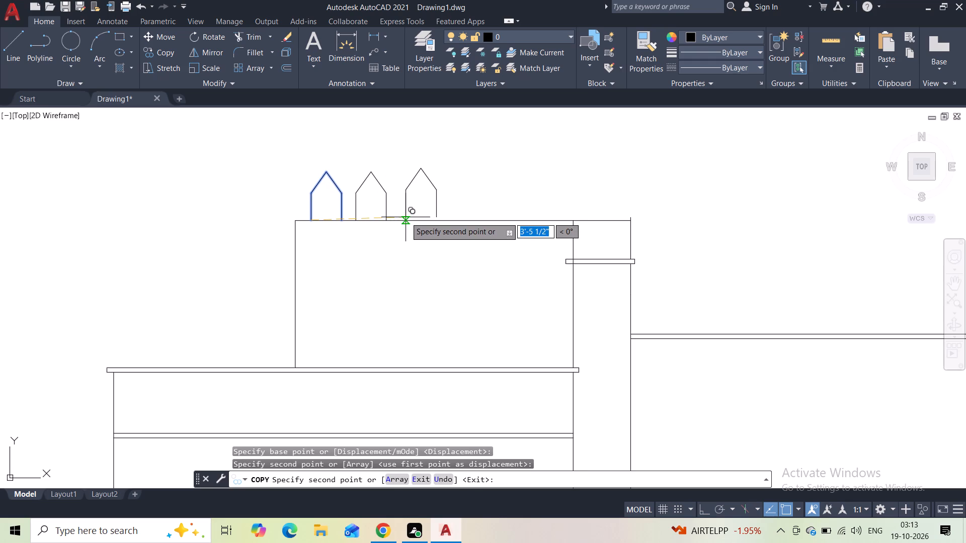
{"action": "left_click", "coordinate": [401, 217]}
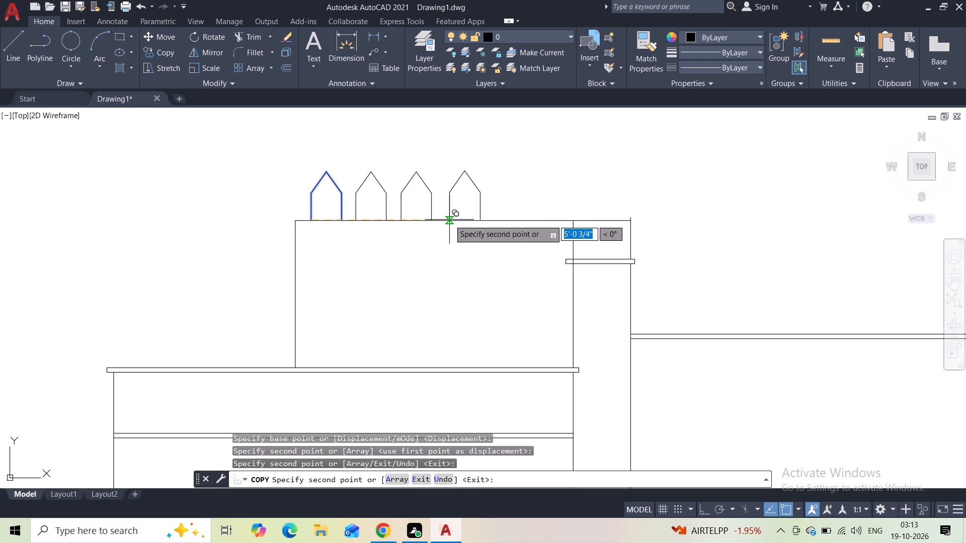
{"action": "left_click", "coordinate": [445, 219]}
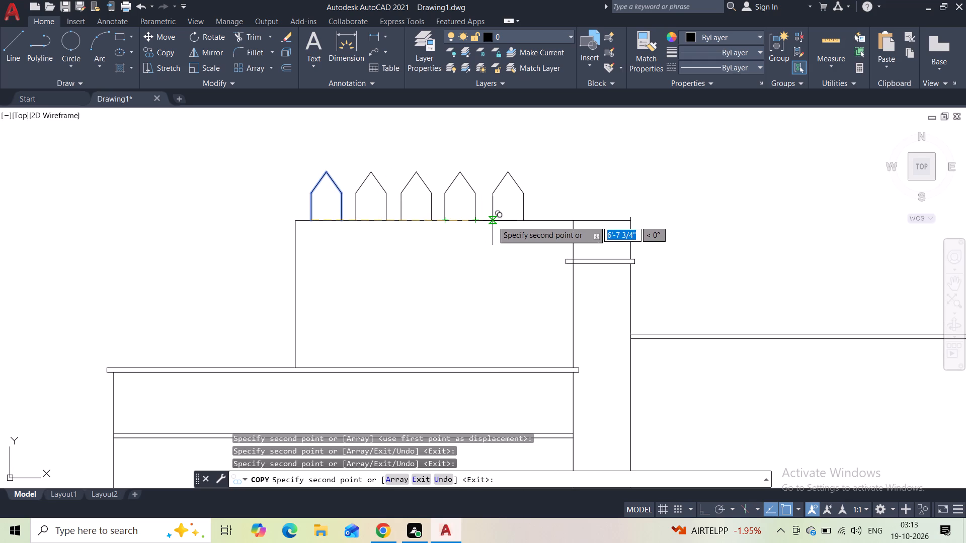
{"action": "left_click", "coordinate": [493, 221]}
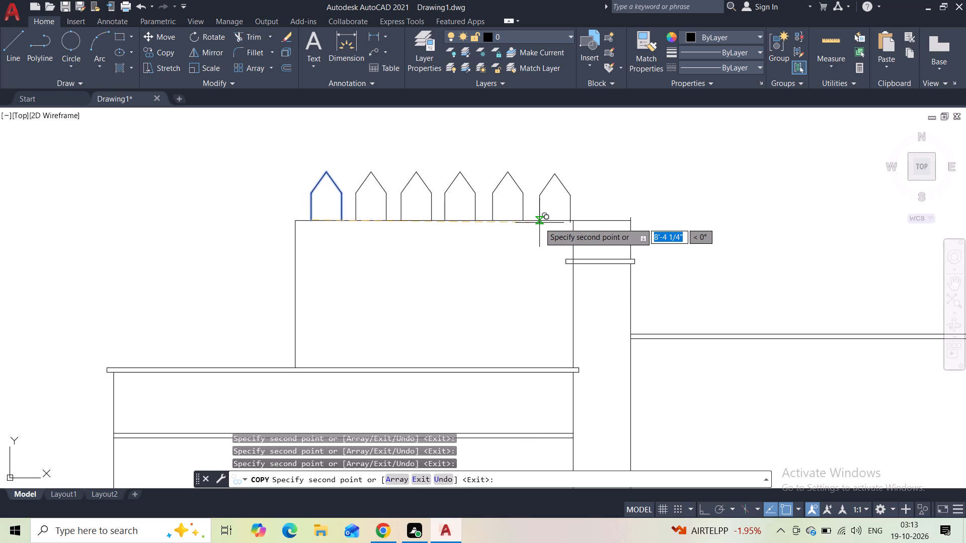
{"action": "left_click", "coordinate": [537, 221]}
{"action": "key", "text": "Escape"}
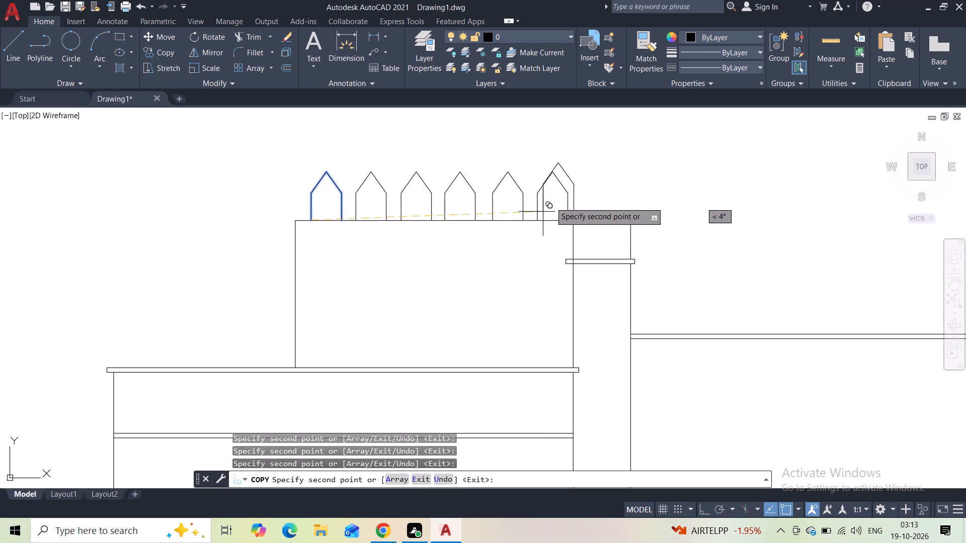
Erase the four rightmost turret copies, keeping the original and the copy beside it.
{"action": "scroll", "coordinate": [556, 195], "scroll_direction": "down", "scroll_amount": 3}
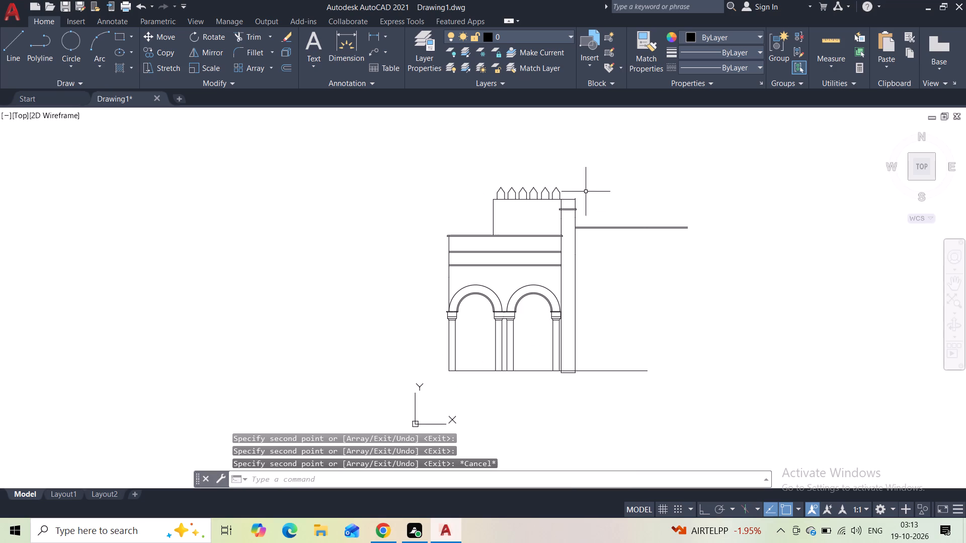
{"action": "scroll", "coordinate": [555, 189], "scroll_direction": "up", "scroll_amount": 2}
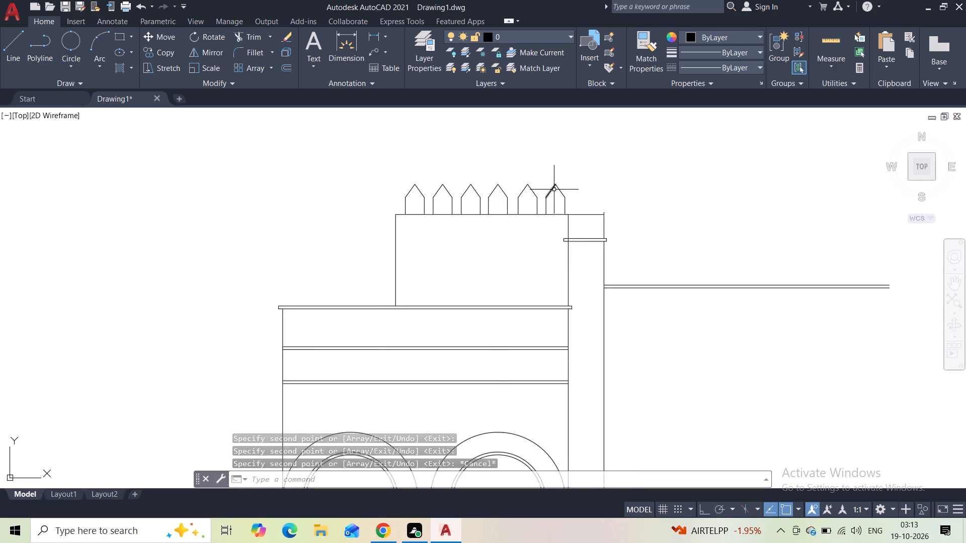
{"action": "scroll", "coordinate": [554, 190], "scroll_direction": "up", "scroll_amount": 1}
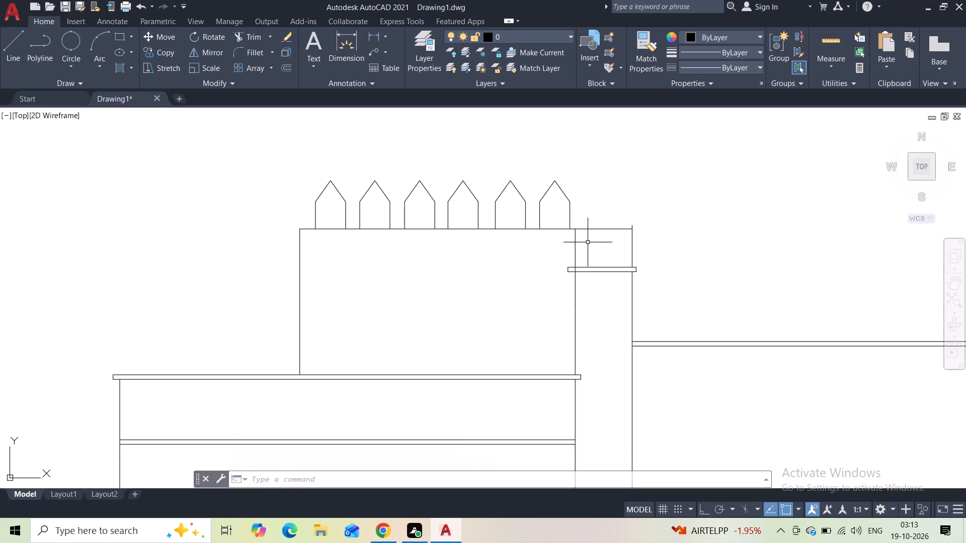
{"action": "scroll", "coordinate": [560, 208], "scroll_direction": "down", "scroll_amount": 3}
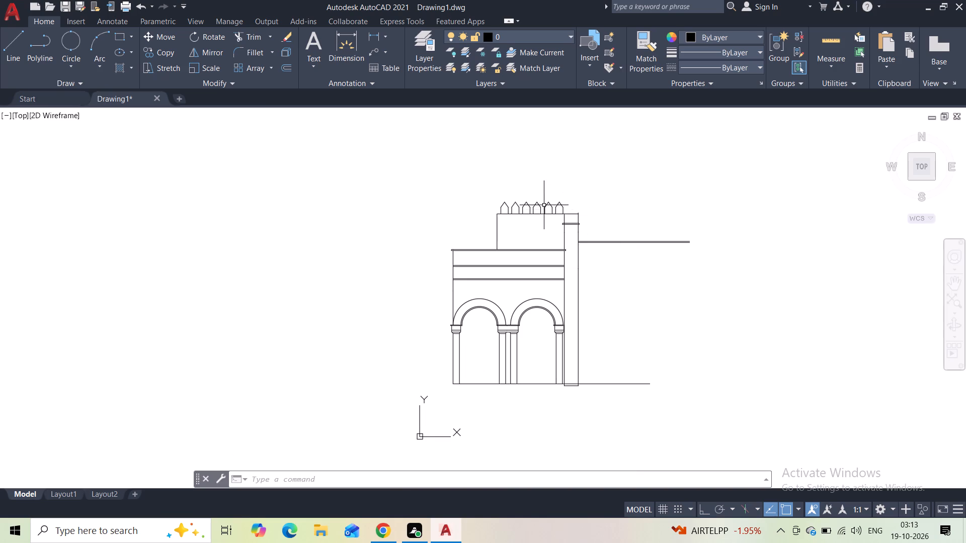
{"action": "scroll", "coordinate": [538, 209], "scroll_direction": "up", "scroll_amount": 3}
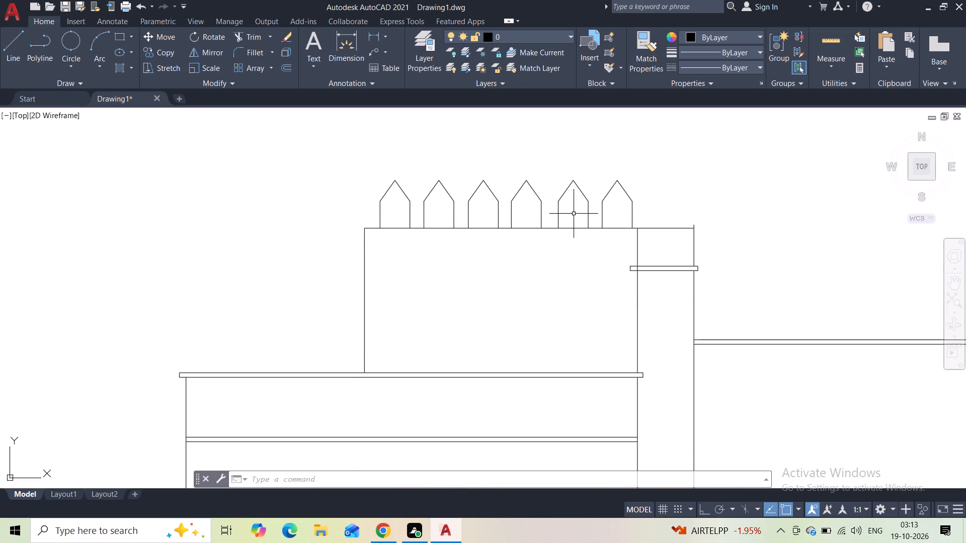
{"action": "left_click", "coordinate": [638, 179]}
{"action": "left_click", "coordinate": [605, 220]}
{"action": "left_click", "coordinate": [604, 211]}
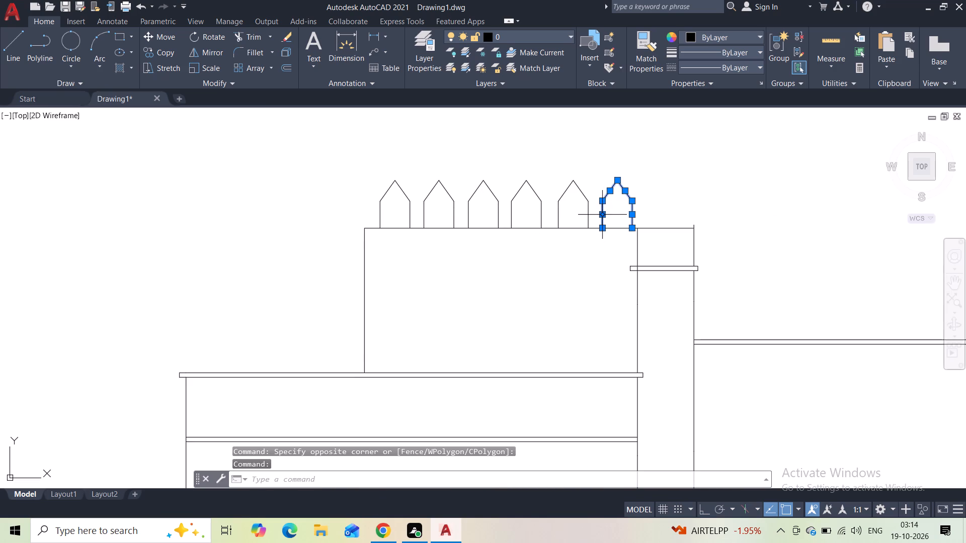
{"action": "key", "text": "Delete"}
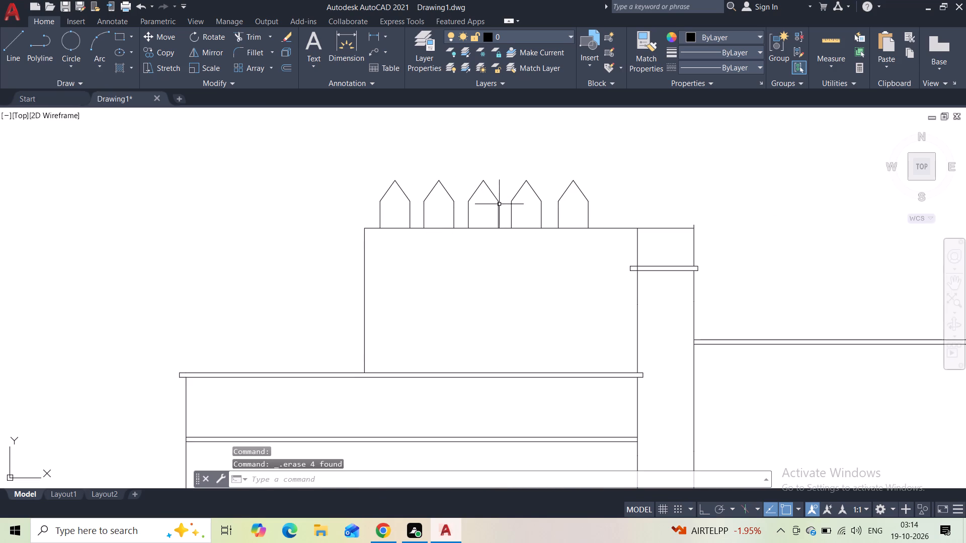
{"action": "left_click", "coordinate": [612, 183]}
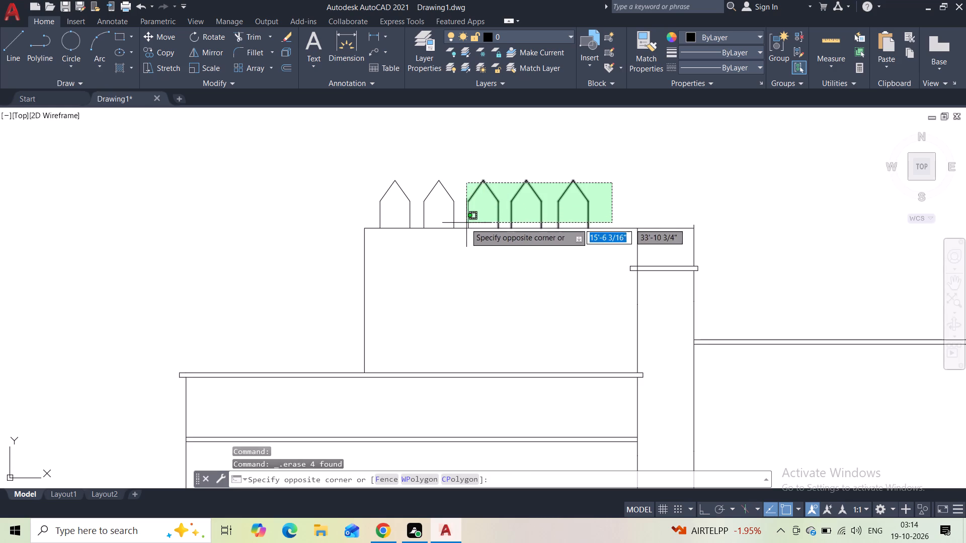
{"action": "left_click", "coordinate": [465, 223]}
{"action": "key", "text": "Delete"}
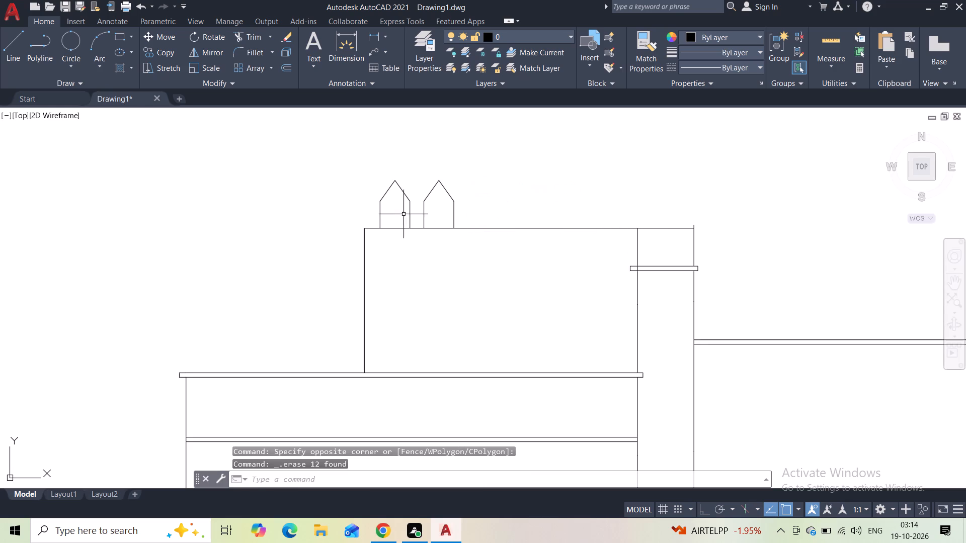
Copy the second turret four times along the block's top edge, turning Ortho on, with the last copy flush against the tall column's left line.
{"action": "left_click", "coordinate": [462, 177]}
{"action": "left_click", "coordinate": [422, 224]}
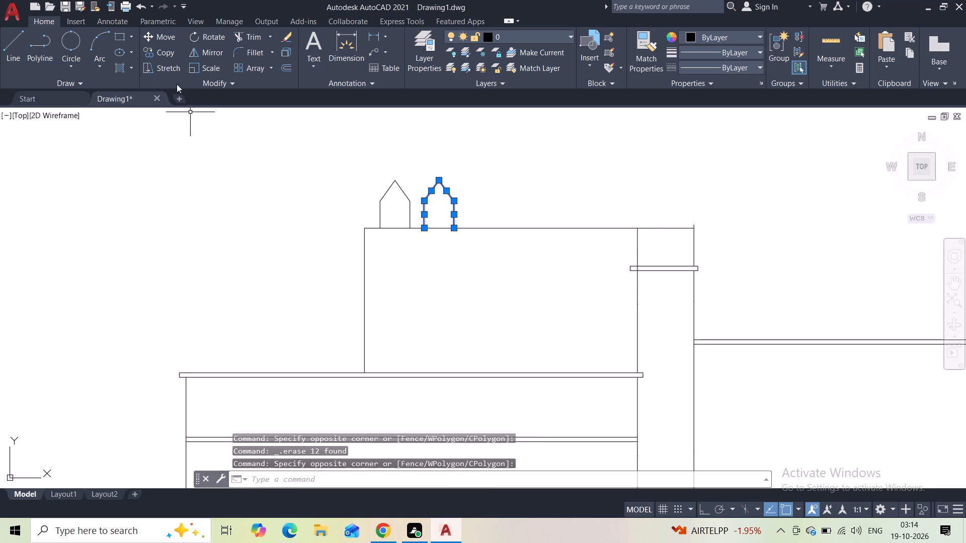
{"action": "left_click", "coordinate": [168, 57]}
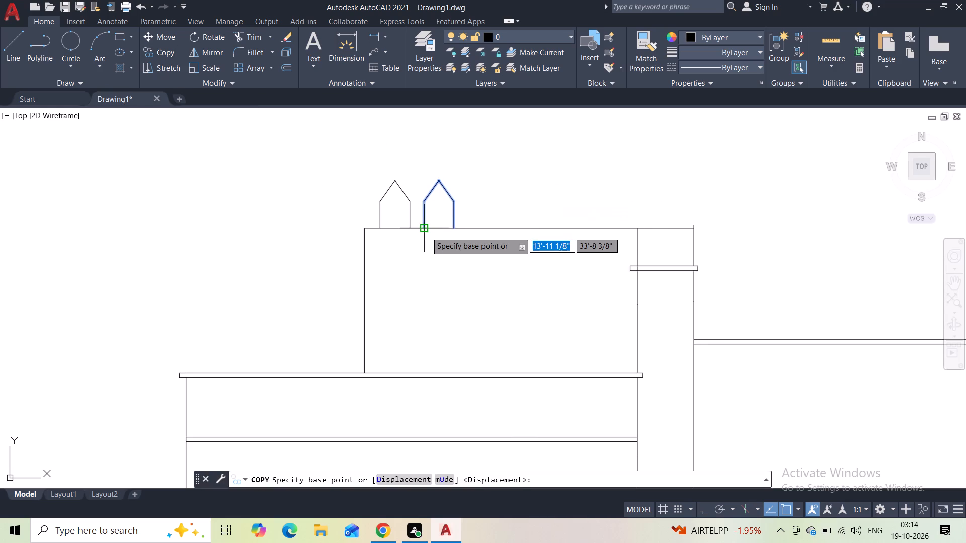
{"action": "left_click", "coordinate": [426, 231]}
{"action": "left_click", "coordinate": [440, 228]}
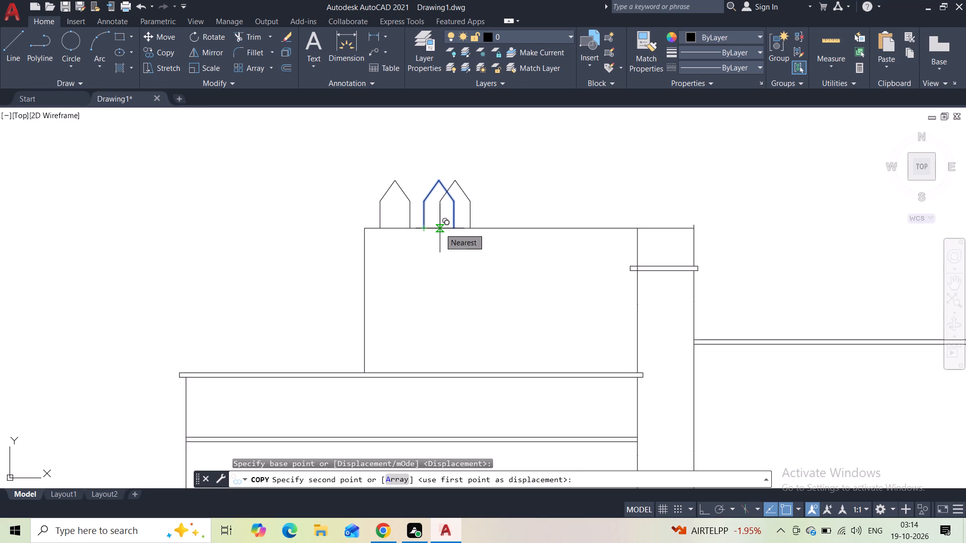
{"action": "key", "text": "F8"}
{"action": "scroll", "coordinate": [495, 226], "scroll_direction": "up", "scroll_amount": 2}
{"action": "left_click", "coordinate": [496, 229]}
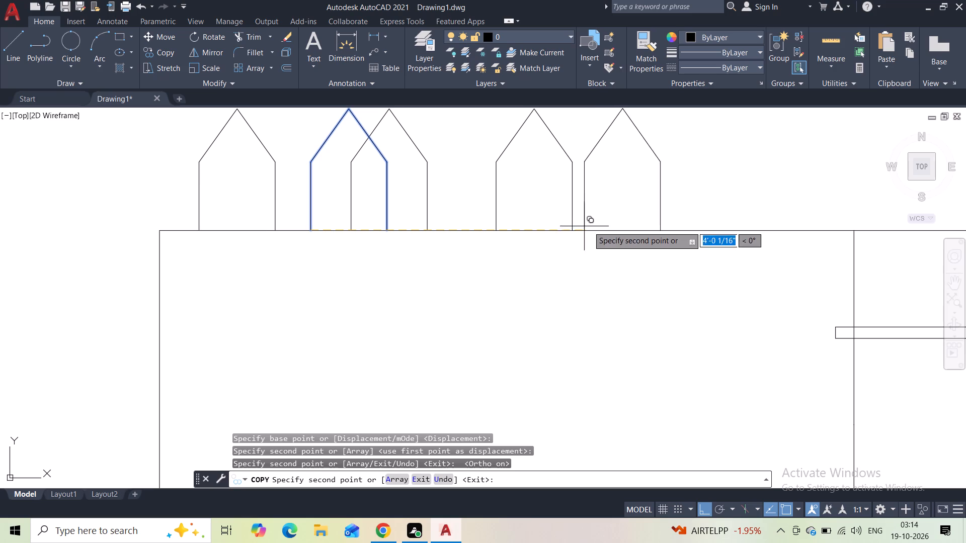
{"action": "left_click", "coordinate": [631, 227]}
{"action": "middle_click_drag", "start_coordinate": [639, 222], "coordinate": [311, 275]}
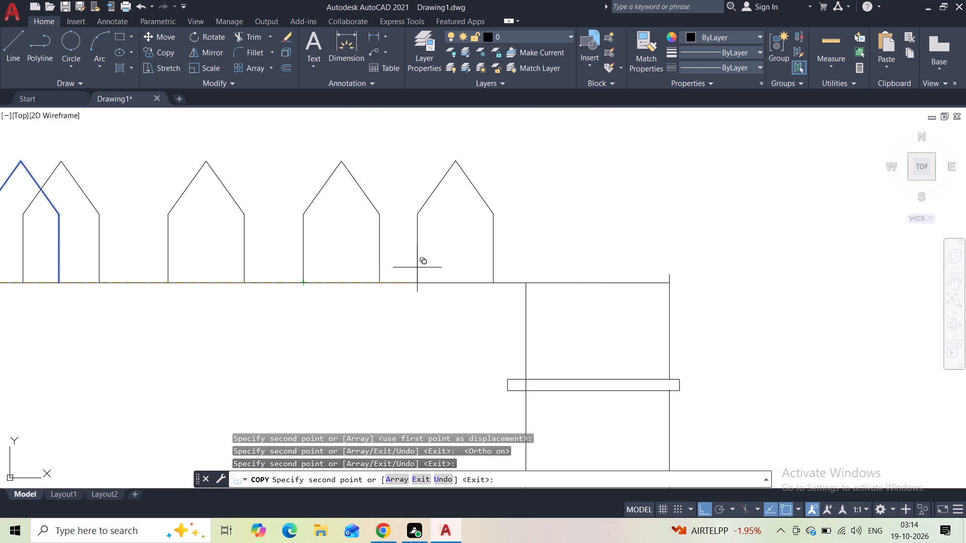
{"action": "left_click", "coordinate": [449, 268]}
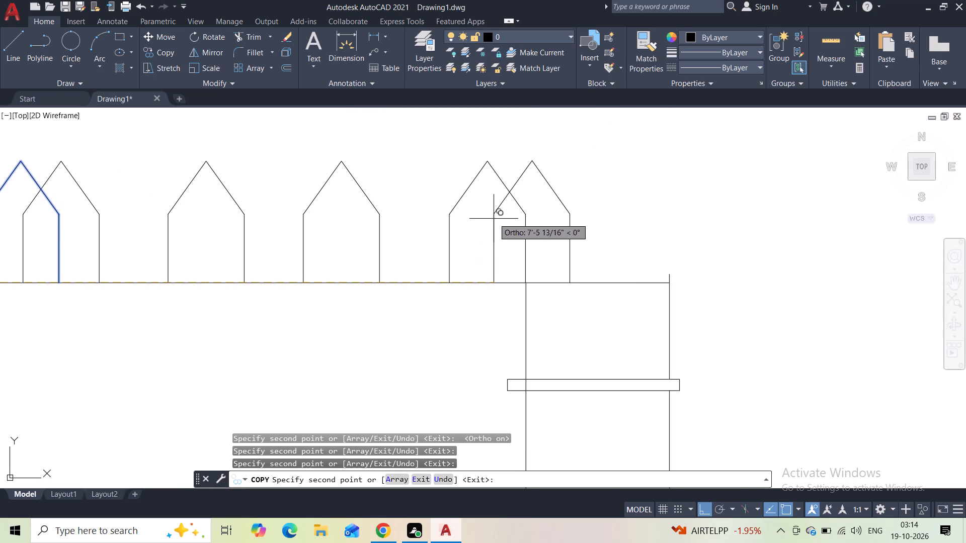
{"action": "key", "text": "Escape"}
Erase the overlapping turret just before the third gabled turret, leaving five separate turrets along the raised block's top edge.
{"action": "scroll", "coordinate": [491, 223], "scroll_direction": "down", "scroll_amount": 3}
{"action": "scroll", "coordinate": [367, 228], "scroll_direction": "up", "scroll_amount": 3}
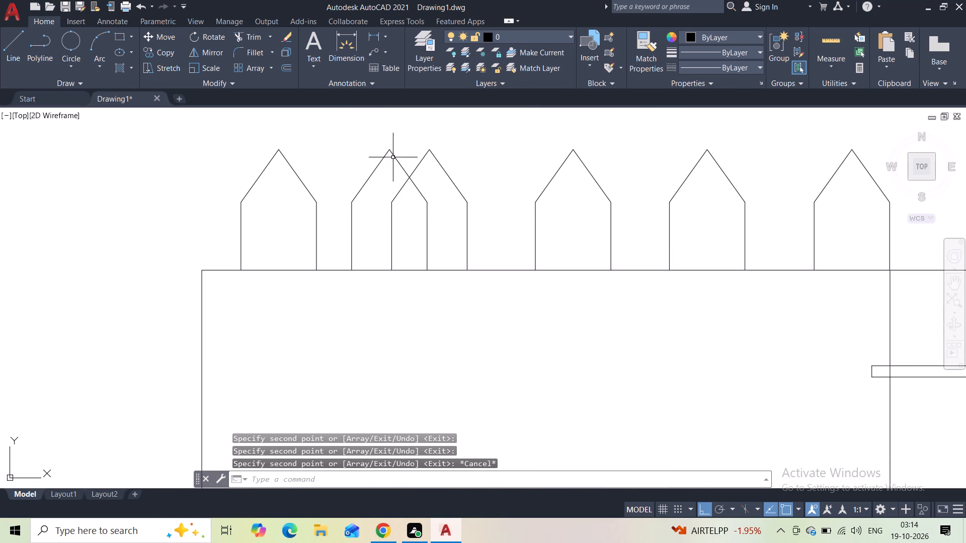
{"action": "left_click", "coordinate": [396, 151]}
{"action": "left_click", "coordinate": [359, 197]}
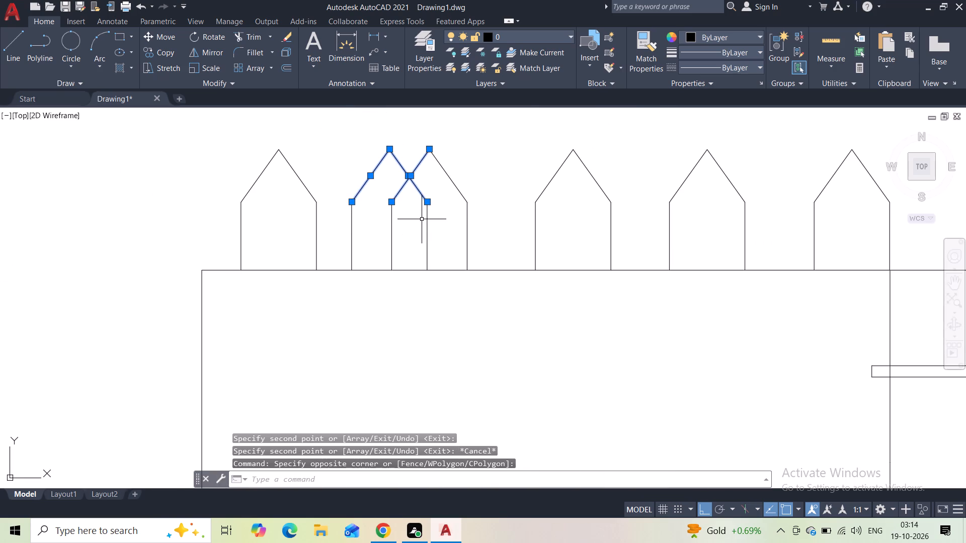
{"action": "key", "text": "Escape"}
{"action": "left_click", "coordinate": [430, 211]}
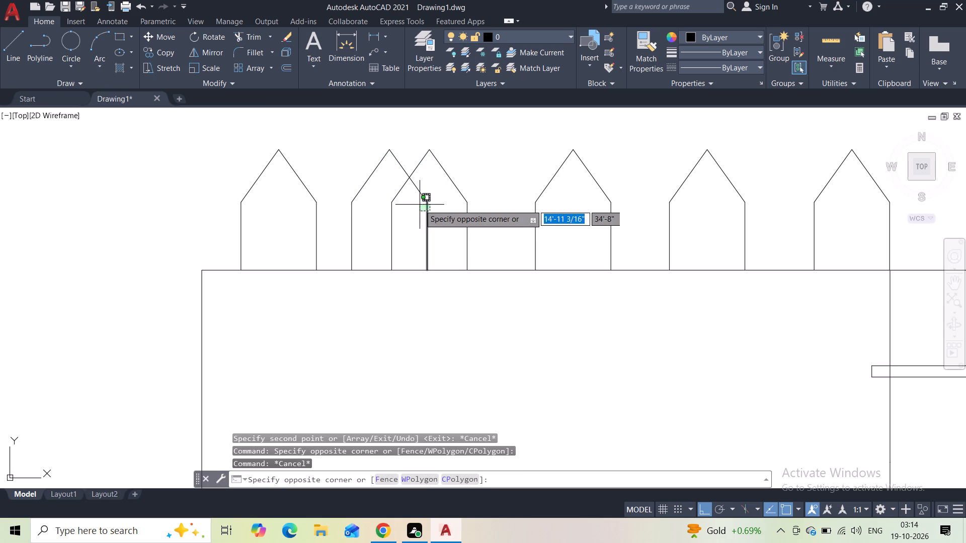
{"action": "left_click", "coordinate": [419, 194]}
{"action": "left_click", "coordinate": [360, 170]}
{"action": "left_click", "coordinate": [353, 220]}
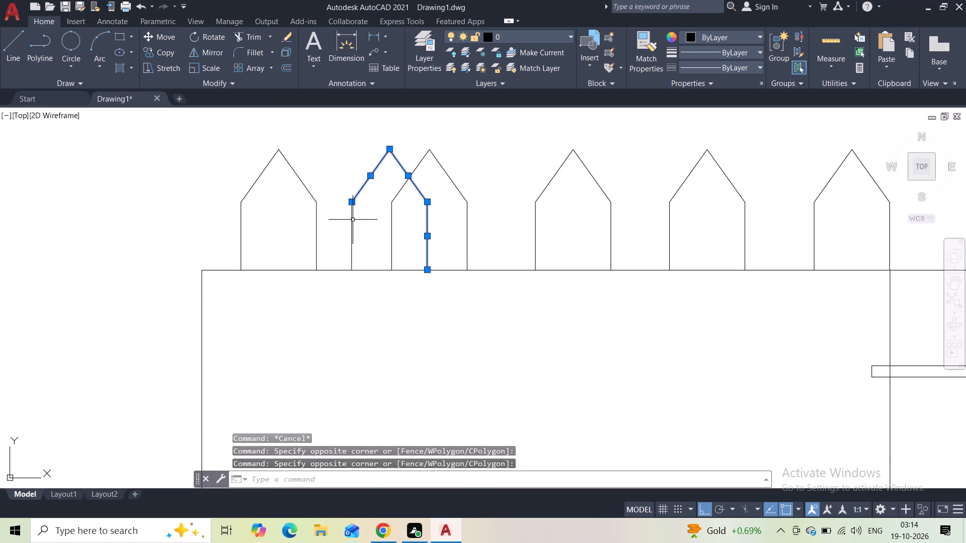
{"action": "left_click", "coordinate": [349, 222]}
{"action": "left_click_drag", "start_coordinate": [350, 229], "coordinate": [367, 230]}
{"action": "left_click", "coordinate": [367, 232]}
{"action": "left_click", "coordinate": [349, 242]}
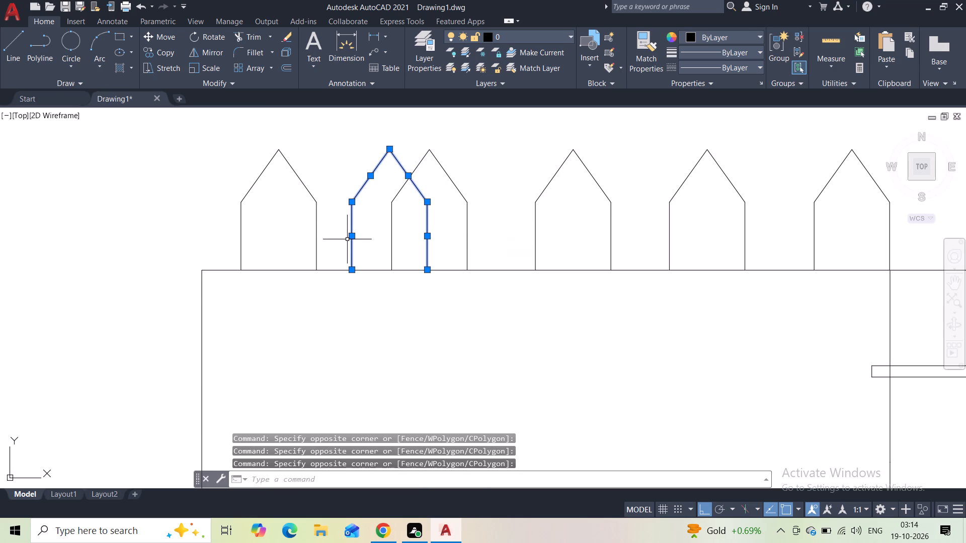
{"action": "key", "text": "Delete"}
{"action": "key", "text": "Escape"}
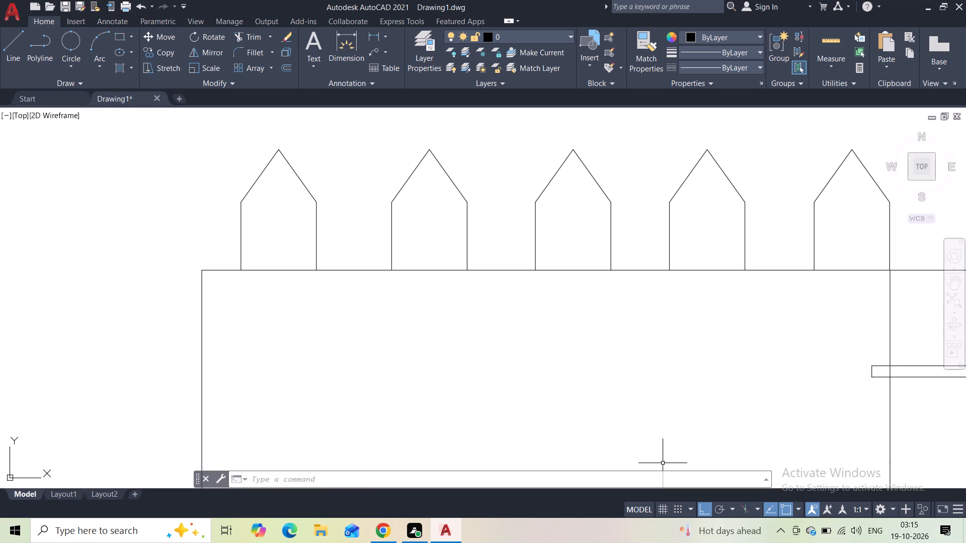
Examine the row of turrets, the raised block's top edge and the upper end of the tall column.
{"action": "scroll", "coordinate": [650, 366], "scroll_direction": "down", "scroll_amount": 1}
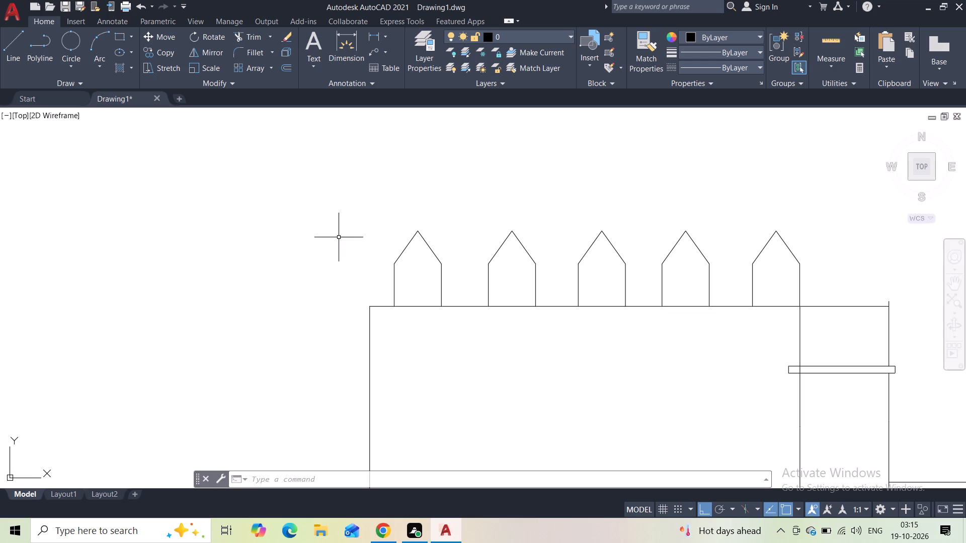
{"action": "middle_click_drag", "start_coordinate": [357, 293], "coordinate": [231, 227]}
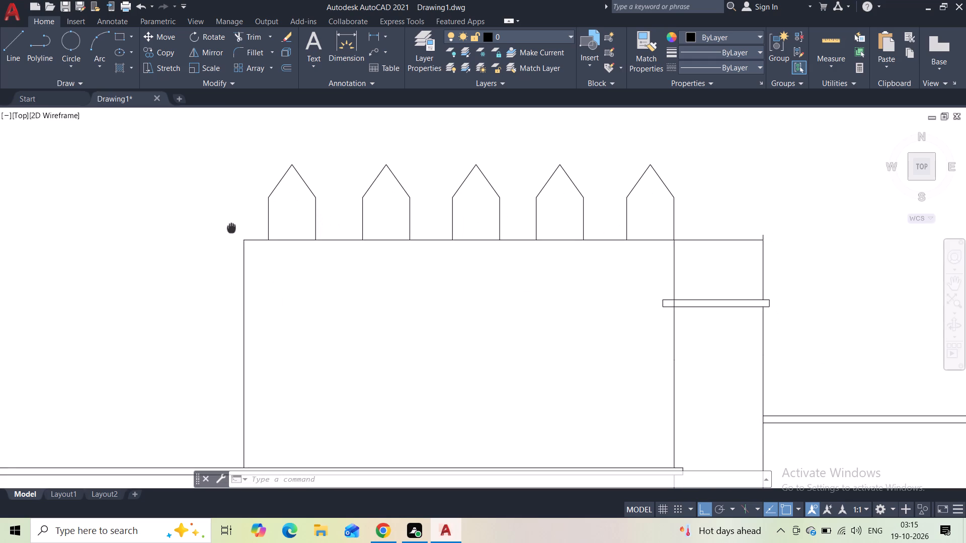
{"action": "middle_click_drag", "start_coordinate": [231, 227], "coordinate": [209, 221]}
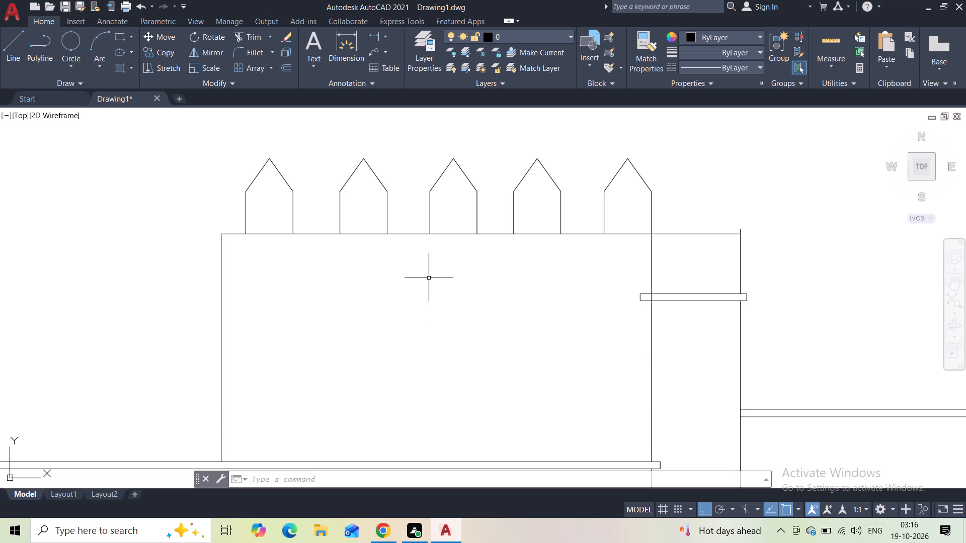
{"action": "middle_click", "coordinate": [410, 285]}
{"action": "middle_click_drag", "start_coordinate": [409, 281], "coordinate": [312, 254]}
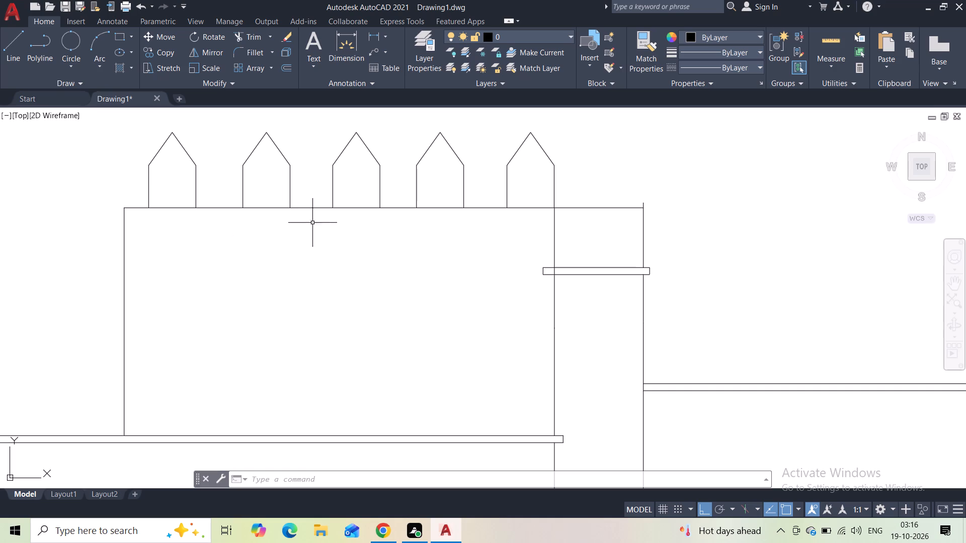
{"action": "scroll", "coordinate": [462, 270], "scroll_direction": "up", "scroll_amount": 1}
{"action": "middle_click_drag", "start_coordinate": [410, 279], "coordinate": [389, 281]}
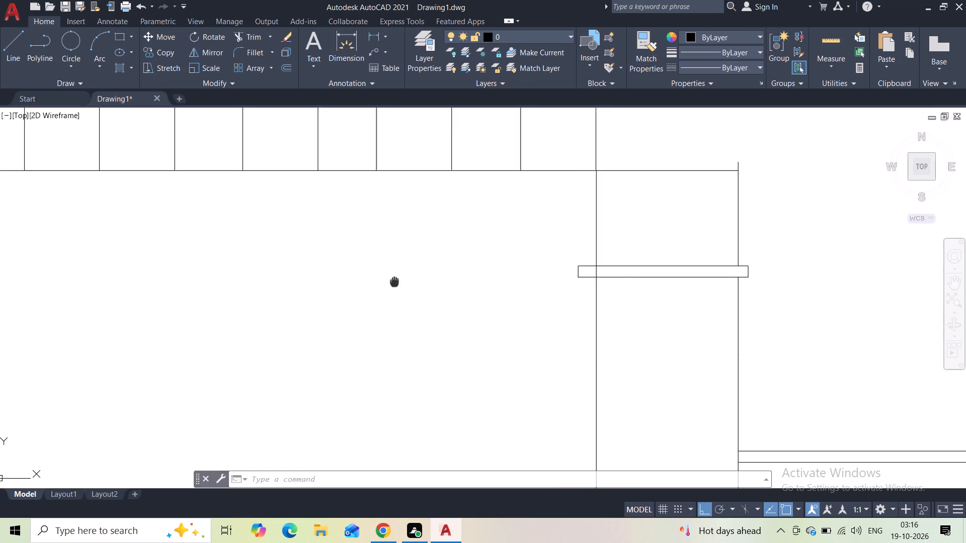
{"action": "middle_click_drag", "start_coordinate": [389, 281], "coordinate": [269, 276]}
{"action": "scroll", "coordinate": [296, 251], "scroll_direction": "down", "scroll_amount": 1}
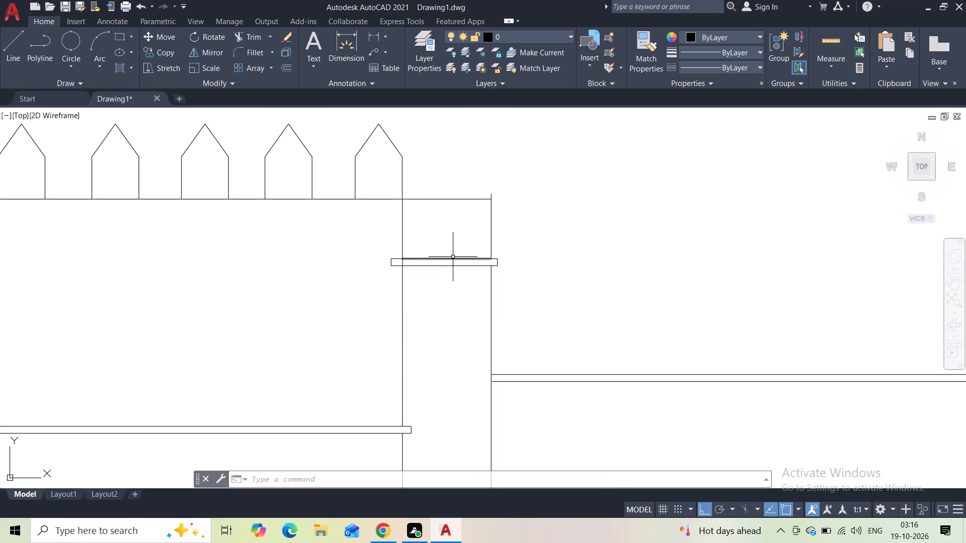
{"action": "scroll", "coordinate": [454, 248], "scroll_direction": "down", "scroll_amount": 1}
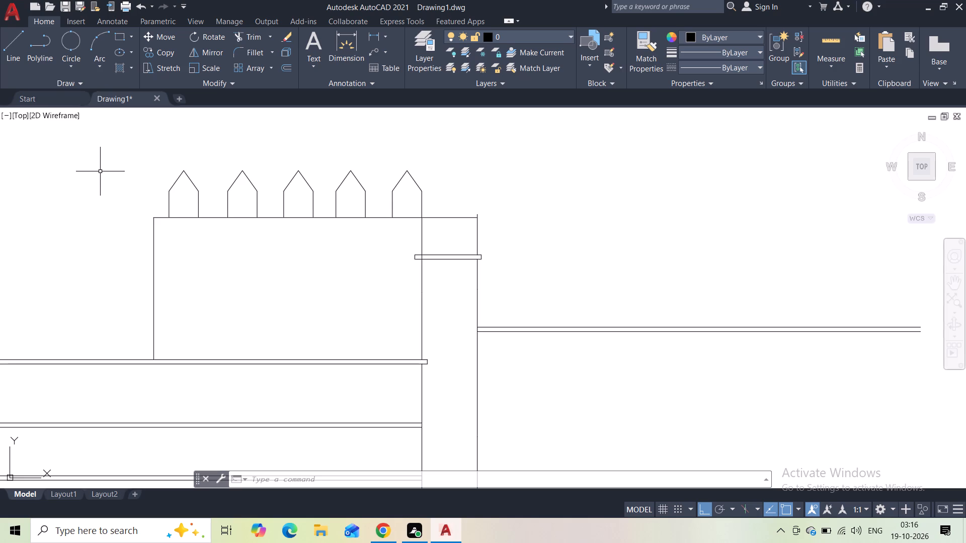
{"action": "middle_click_drag", "start_coordinate": [553, 209], "coordinate": [553, 209]}
{"action": "middle_click_drag", "start_coordinate": [553, 209], "coordinate": [421, 214]}
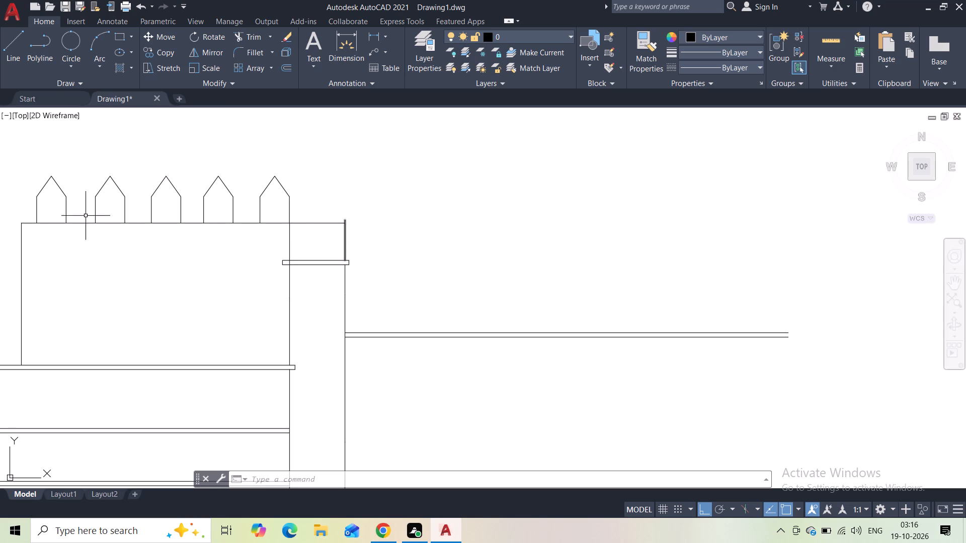
Draw a short vertical line up from the midpoint of the tall column's top edge and a long horizontal line rightward past the column.
{"action": "left_click", "coordinate": [8, 40]}
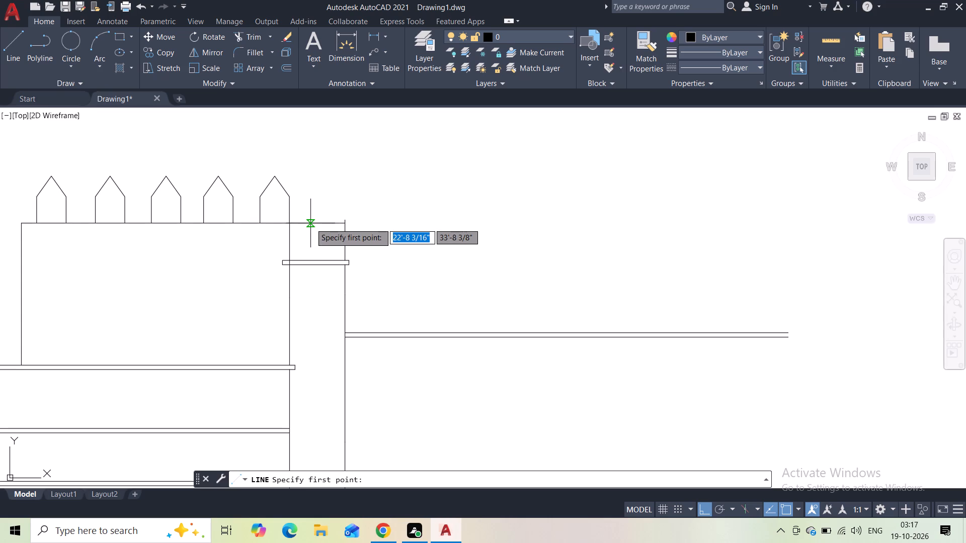
{"action": "scroll", "coordinate": [318, 219], "scroll_direction": "up", "scroll_amount": 2}
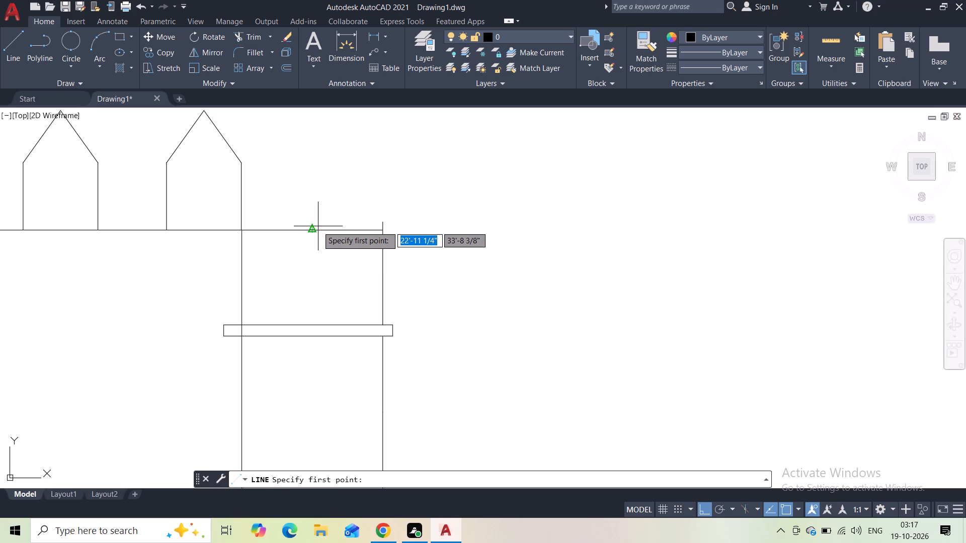
{"action": "left_click", "coordinate": [313, 230]}
{"action": "left_click", "coordinate": [312, 221]}
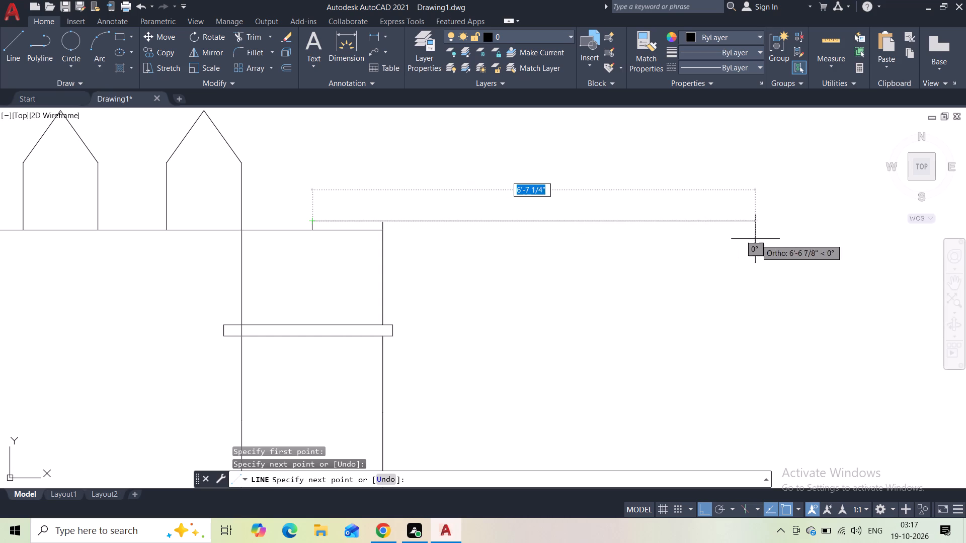
{"action": "left_click", "coordinate": [861, 247]}
{"action": "key", "text": "Escape"}
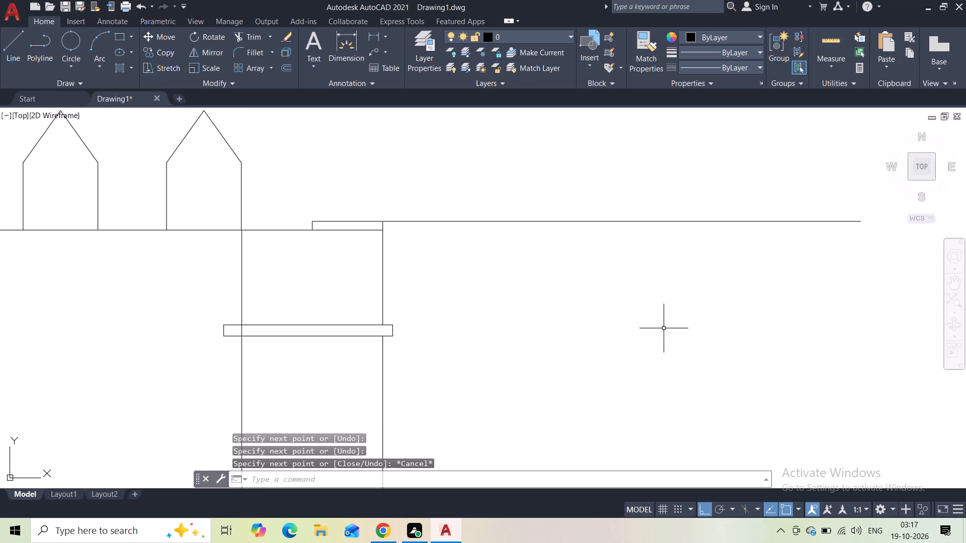
Draw a three-sided upright outline about 3'-2" high and 1'-6" wide on the new horizontal line, just inside its left end.
{"action": "key", "text": "space"}
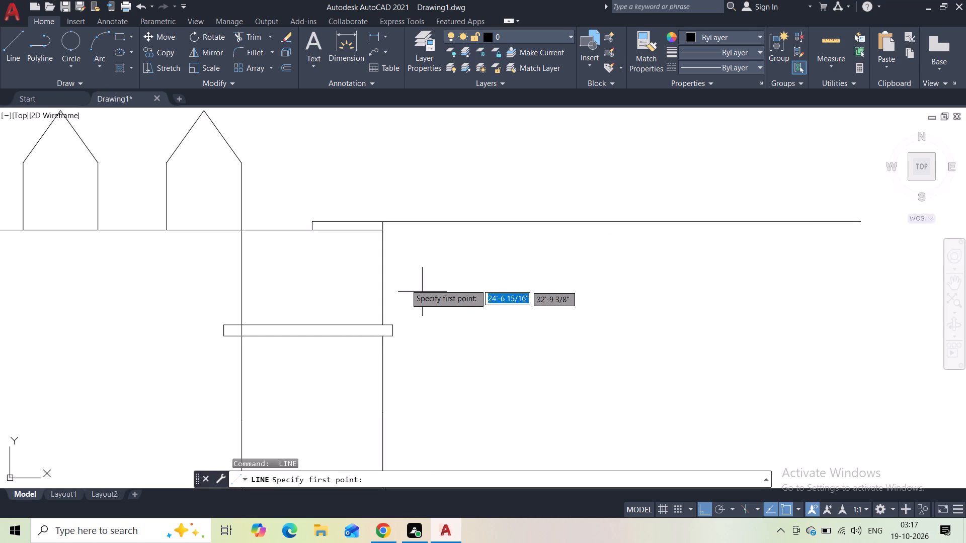
{"action": "scroll", "coordinate": [322, 229], "scroll_direction": "up", "scroll_amount": 3}
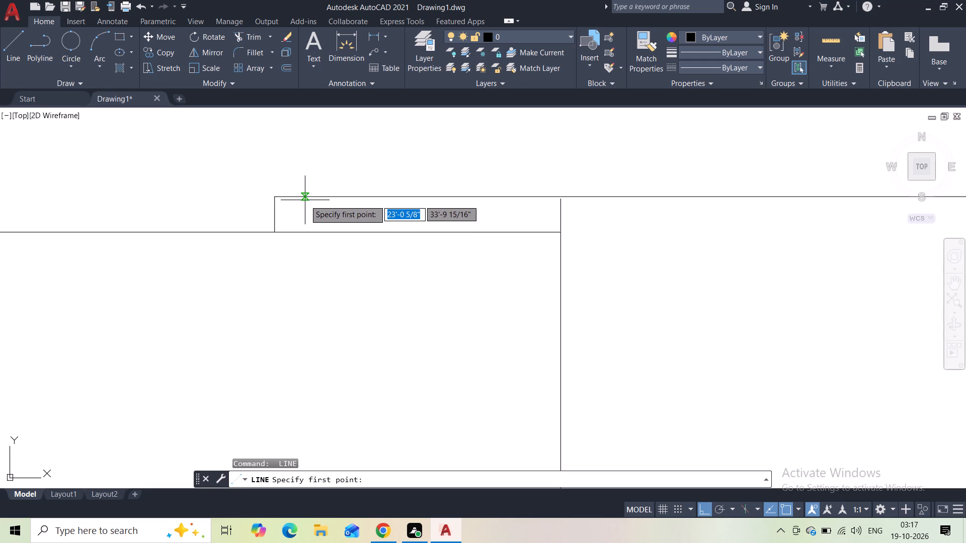
{"action": "left_click", "coordinate": [302, 198]}
{"action": "middle_click_drag", "start_coordinate": [305, 163], "coordinate": [297, 295]}
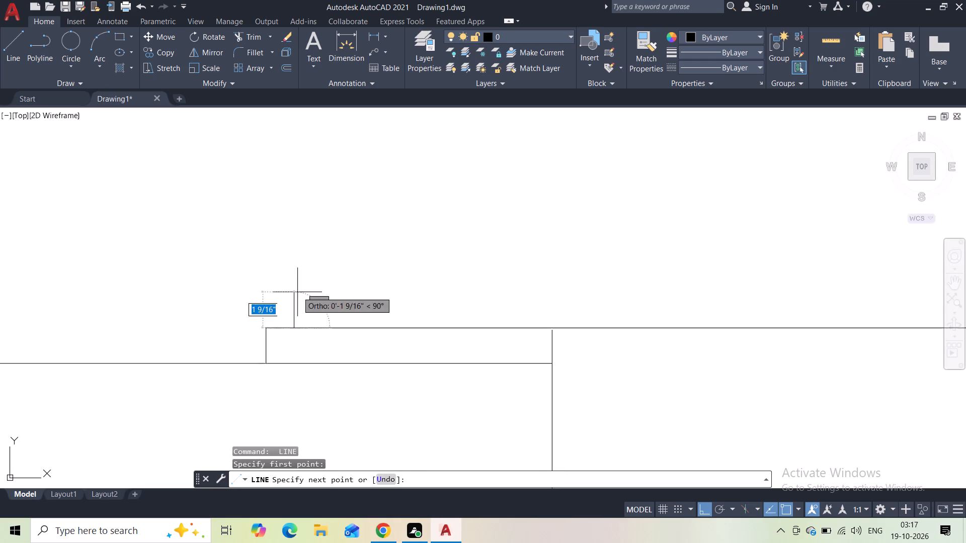
{"action": "scroll", "coordinate": [297, 291], "scroll_direction": "down", "scroll_amount": 3}
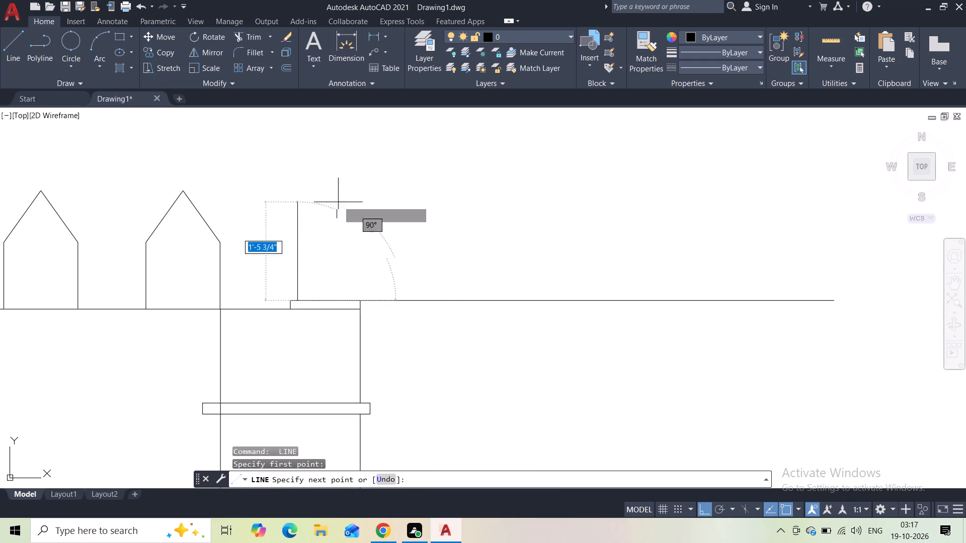
{"action": "scroll", "coordinate": [307, 125], "scroll_direction": "down", "scroll_amount": 1}
{"action": "middle_click_drag", "start_coordinate": [307, 127], "coordinate": [311, 179]}
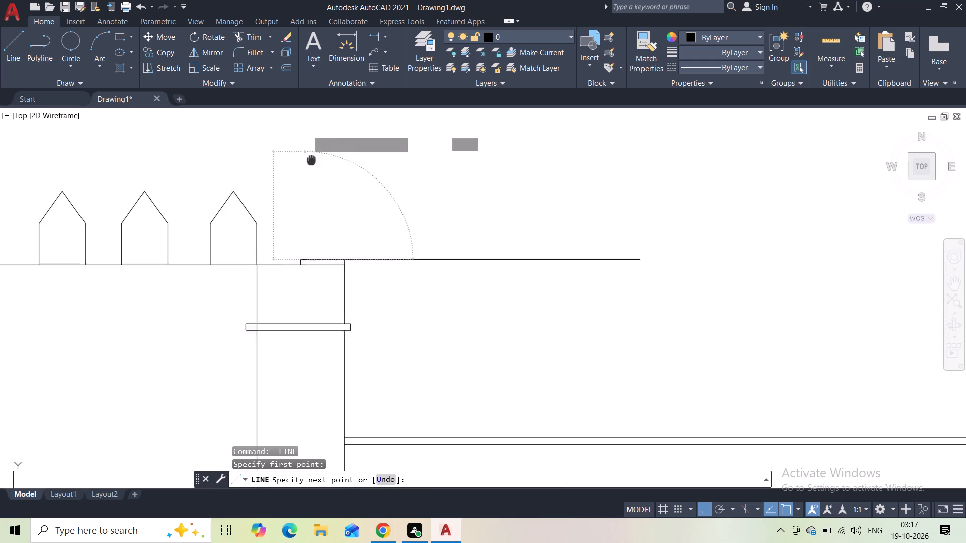
{"action": "middle_click_drag", "start_coordinate": [311, 179], "coordinate": [311, 209]}
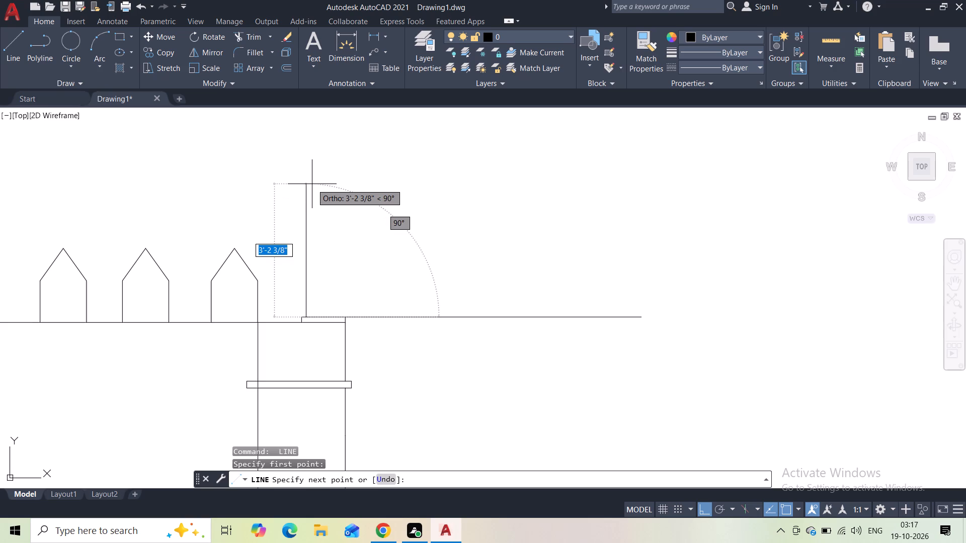
{"action": "left_click", "coordinate": [312, 184]}
{"action": "scroll", "coordinate": [312, 184], "scroll_direction": "down", "scroll_amount": 3}
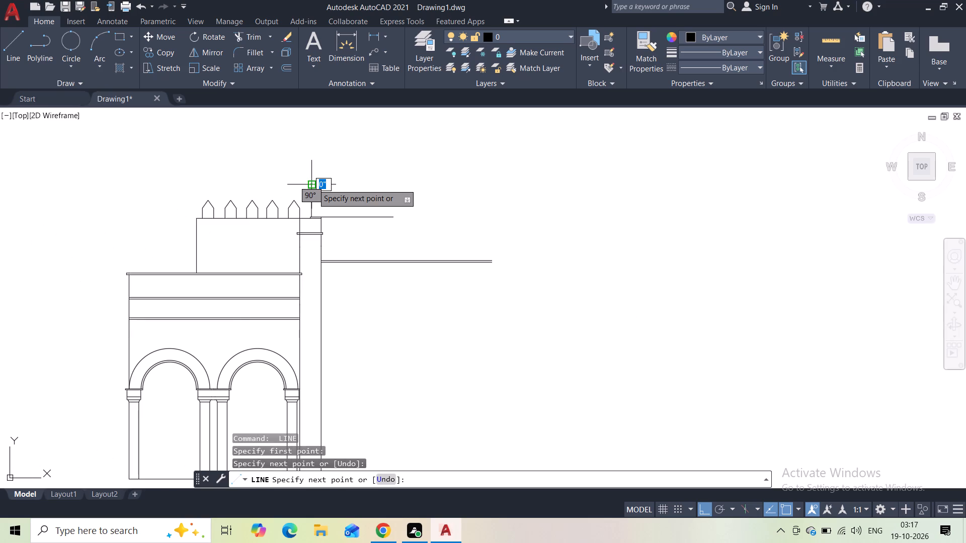
{"action": "scroll", "coordinate": [313, 184], "scroll_direction": "down", "scroll_amount": 1}
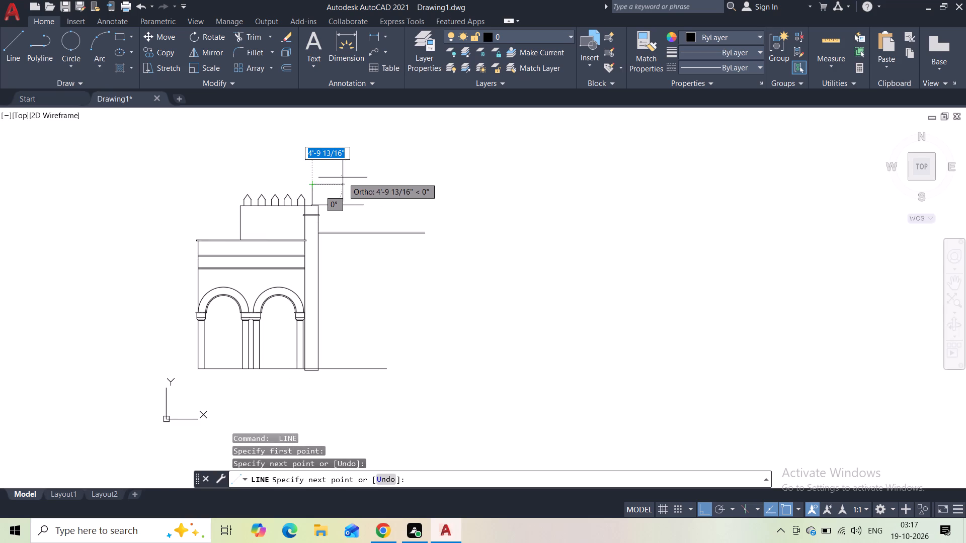
{"action": "scroll", "coordinate": [343, 177], "scroll_direction": "up", "scroll_amount": 2}
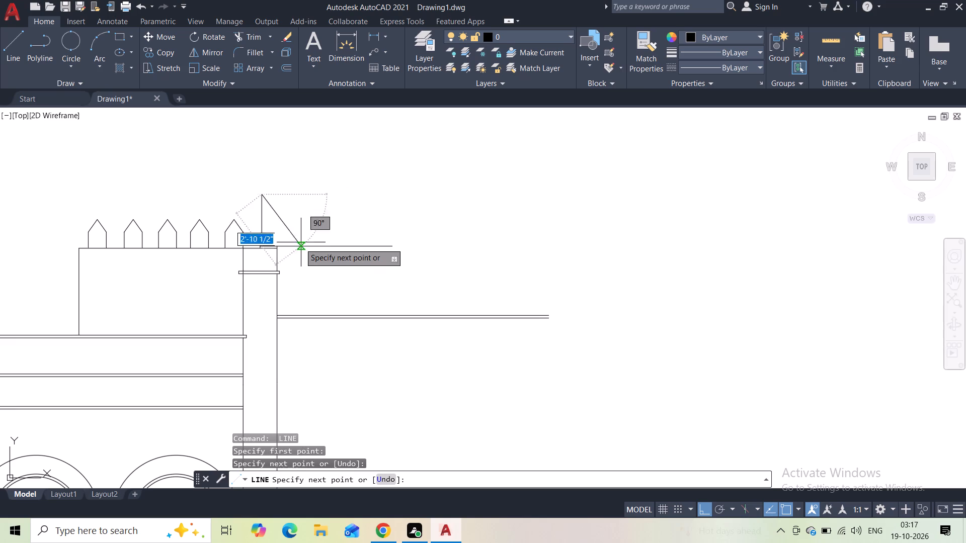
{"action": "scroll", "coordinate": [293, 194], "scroll_direction": "up", "scroll_amount": 2}
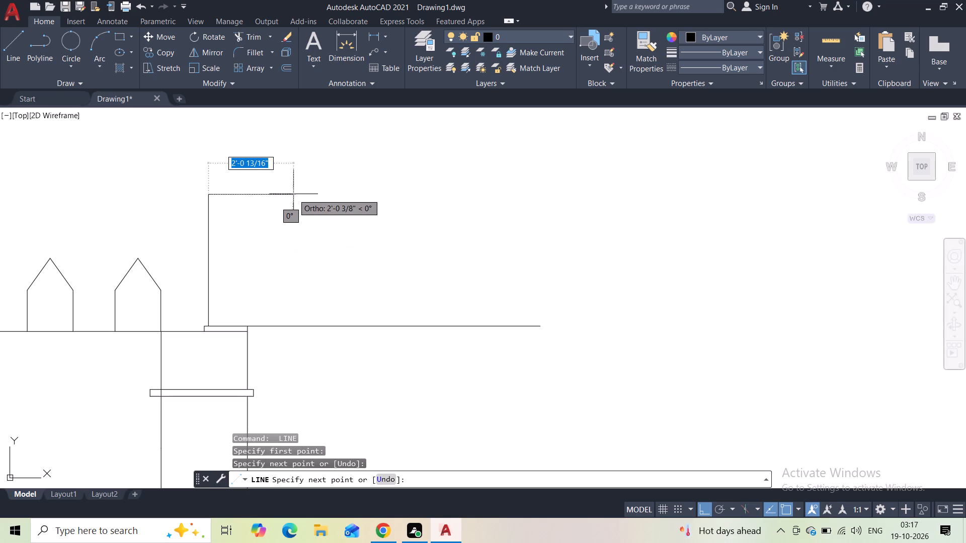
{"action": "left_click", "coordinate": [270, 205]}
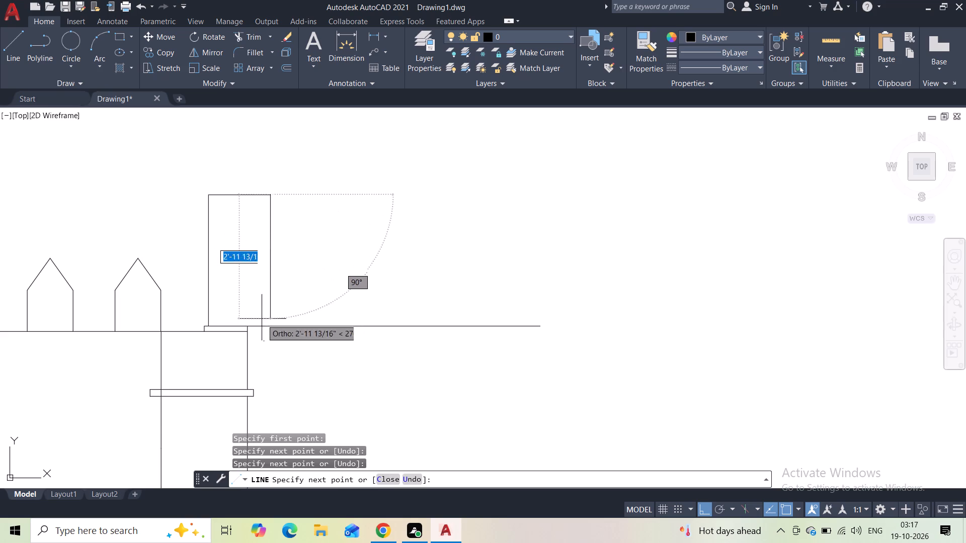
{"action": "left_click", "coordinate": [271, 327]}
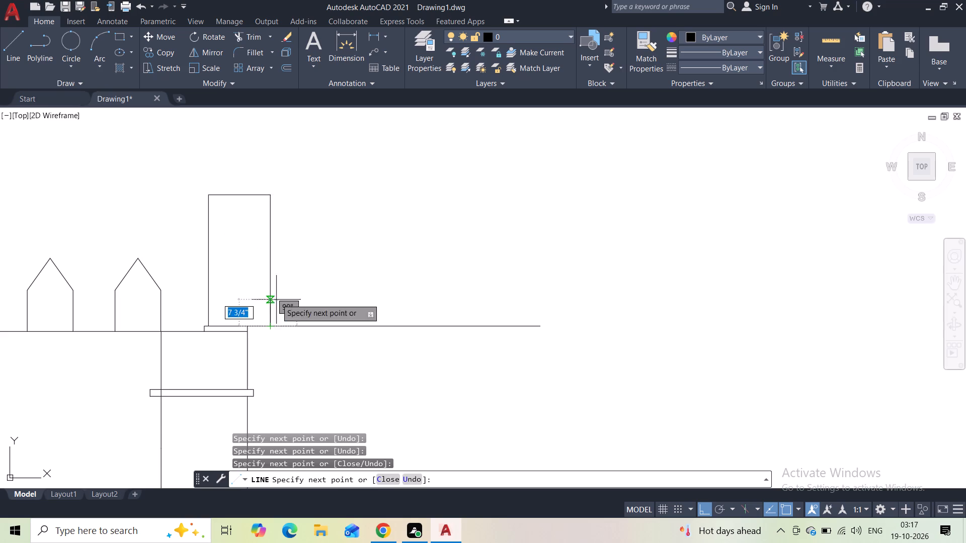
{"action": "key", "text": "Escape"}
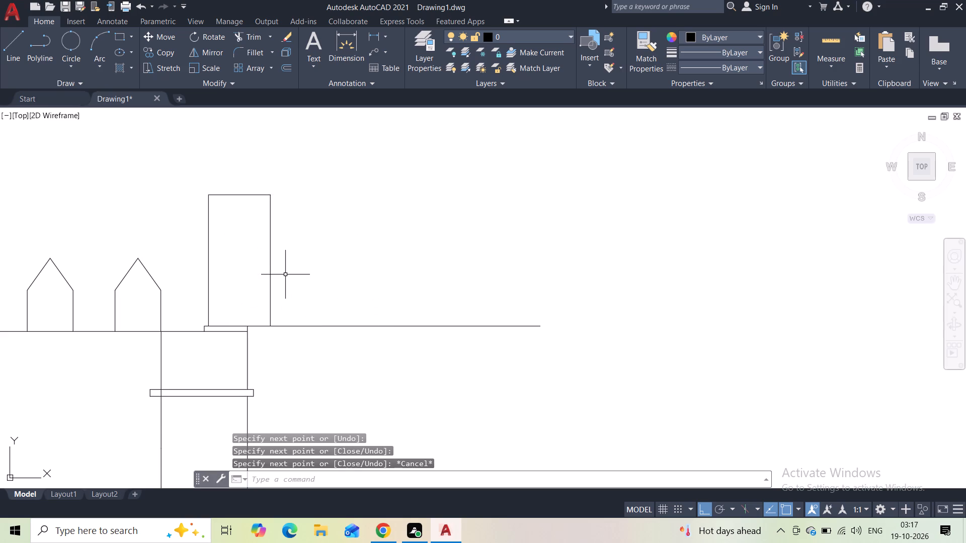
Move the upright outline's right vertical line slightly inward to narrow the shape.
{"action": "left_click", "coordinate": [296, 260]}
{"action": "left_click", "coordinate": [253, 263]}
{"action": "left_click", "coordinate": [272, 262]}
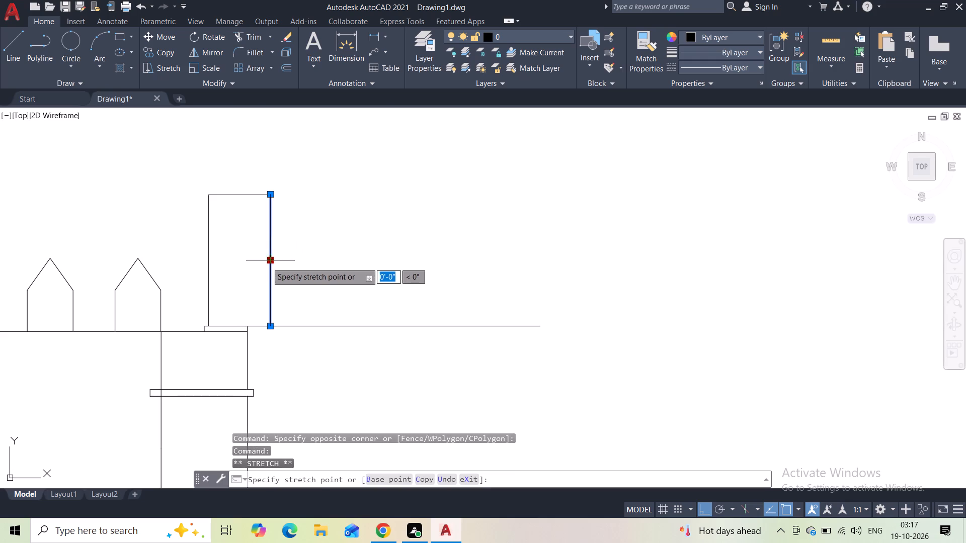
{"action": "left_click", "coordinate": [262, 263]}
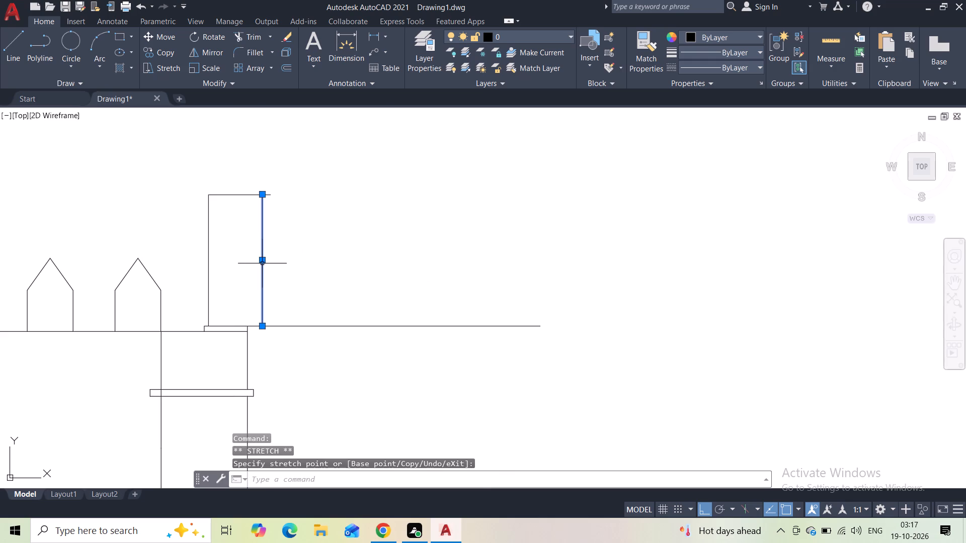
{"action": "key", "text": "Escape"}
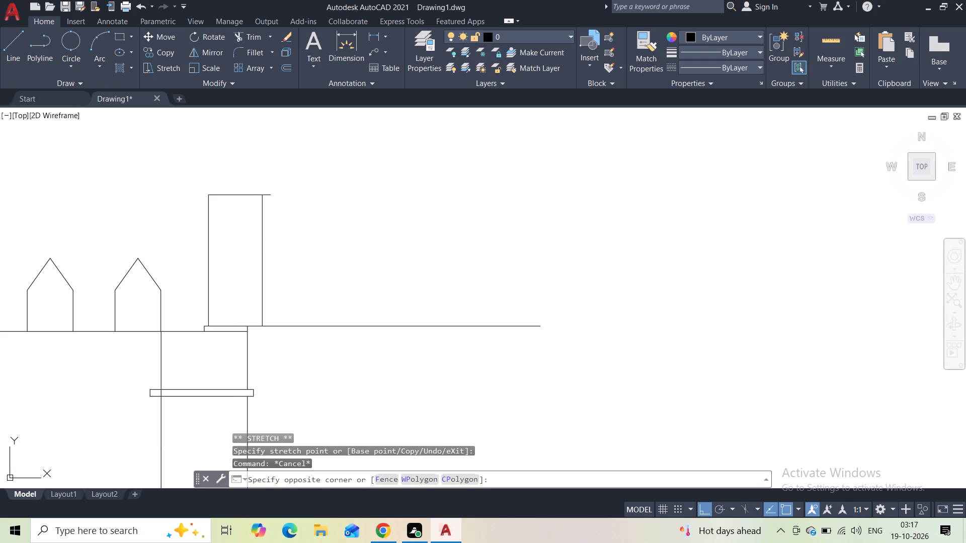
Move the upright outline's right vertical line inward again by about 2" to narrow the shape further.
{"action": "left_click", "coordinate": [286, 248]}
{"action": "left_click", "coordinate": [248, 260]}
{"action": "left_click", "coordinate": [263, 261]}
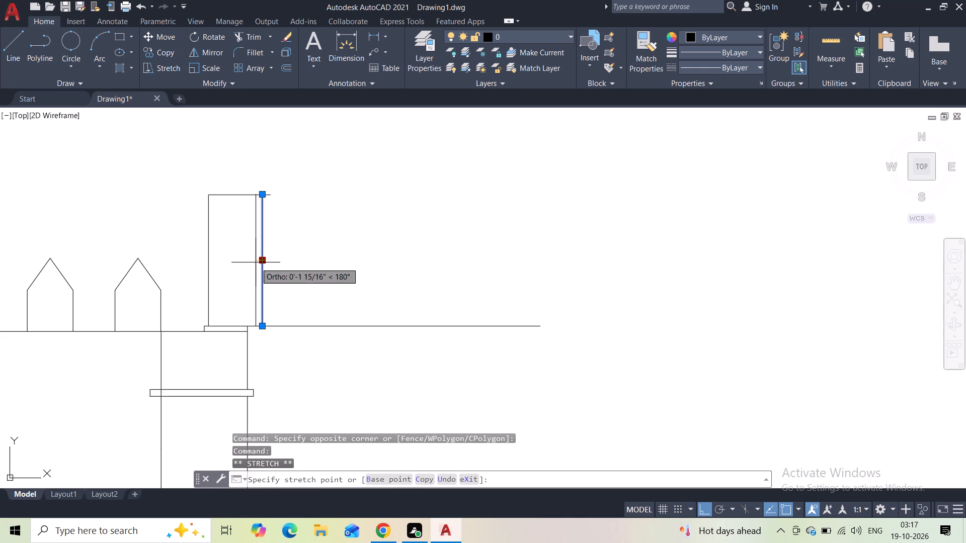
{"action": "left_click", "coordinate": [256, 262]}
{"action": "key", "text": "Escape"}
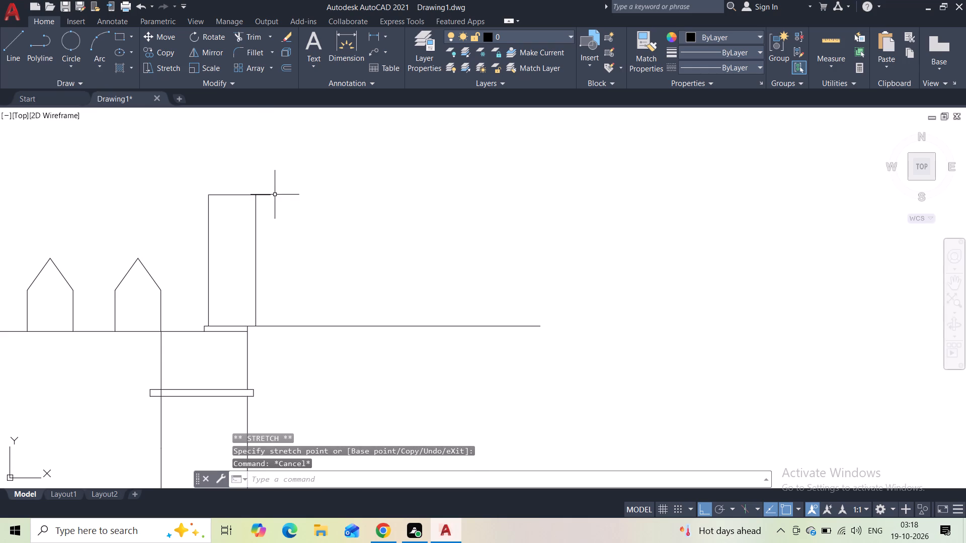
Draw a horizontal line extending the upright outline's top edge rightward, about level with the end of the long line below.
{"action": "middle_click", "coordinate": [339, 204]}
{"action": "middle_click_drag", "start_coordinate": [332, 200], "coordinate": [309, 217]}
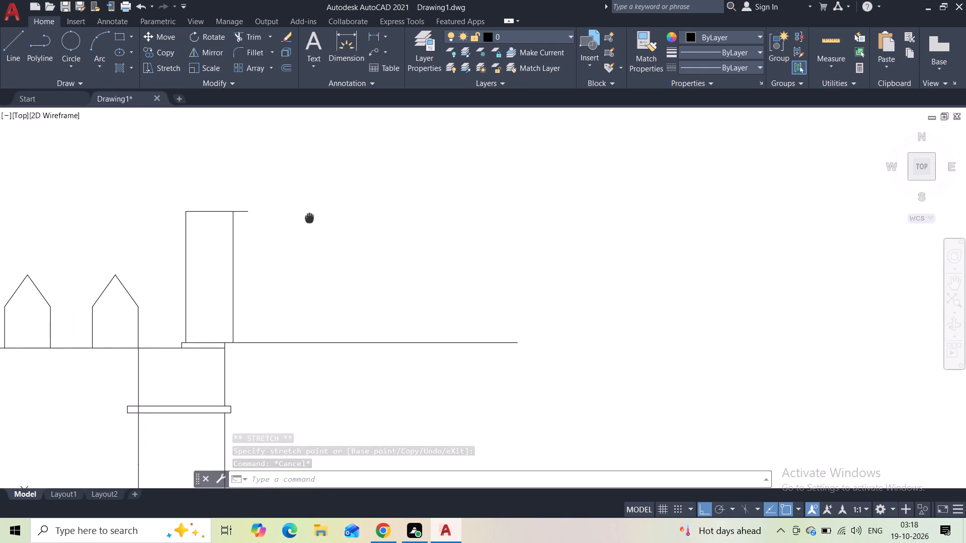
{"action": "middle_click_drag", "start_coordinate": [309, 217], "coordinate": [309, 216]}
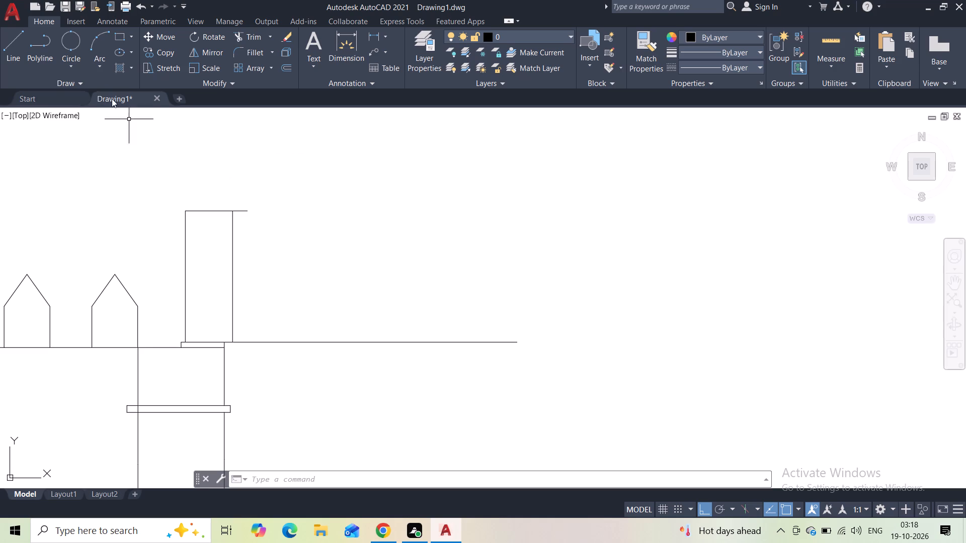
{"action": "left_click", "coordinate": [16, 60]}
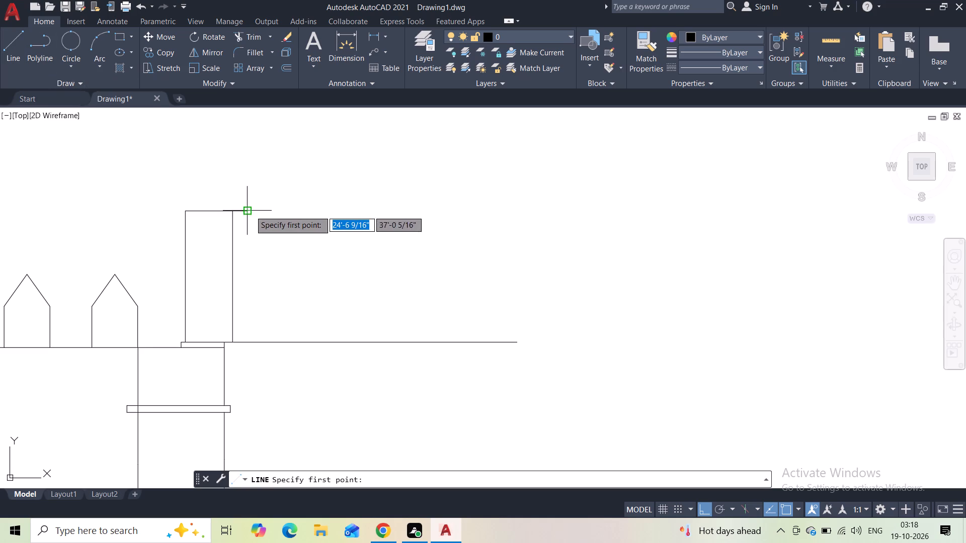
{"action": "left_click", "coordinate": [250, 211]}
{"action": "left_click", "coordinate": [516, 254]}
{"action": "key", "text": "Escape"}
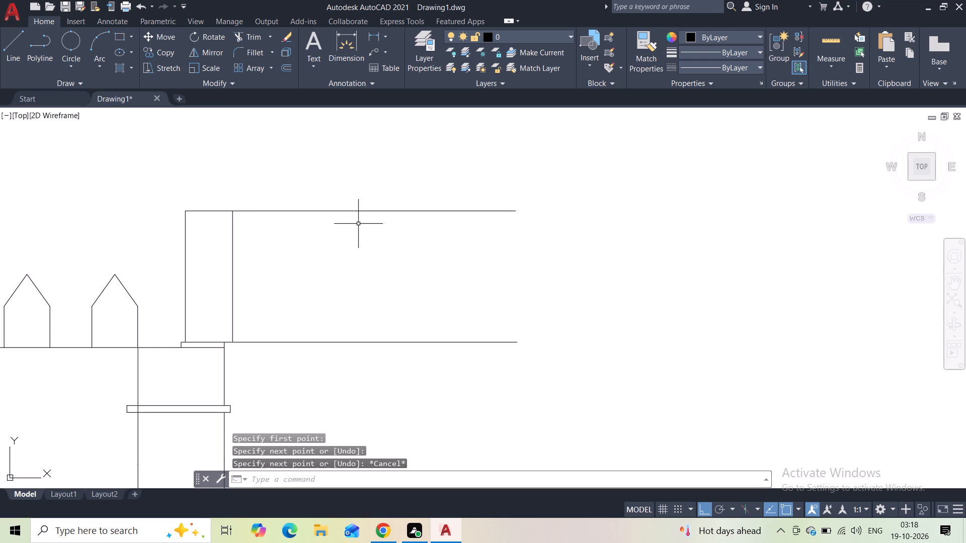
Join the upright outline's top edge and its new horizontal extension into a single line.
{"action": "left_click", "coordinate": [326, 206]}
{"action": "left_click", "coordinate": [318, 221]}
{"action": "left_click", "coordinate": [195, 189]}
{"action": "left_click", "coordinate": [204, 240]}
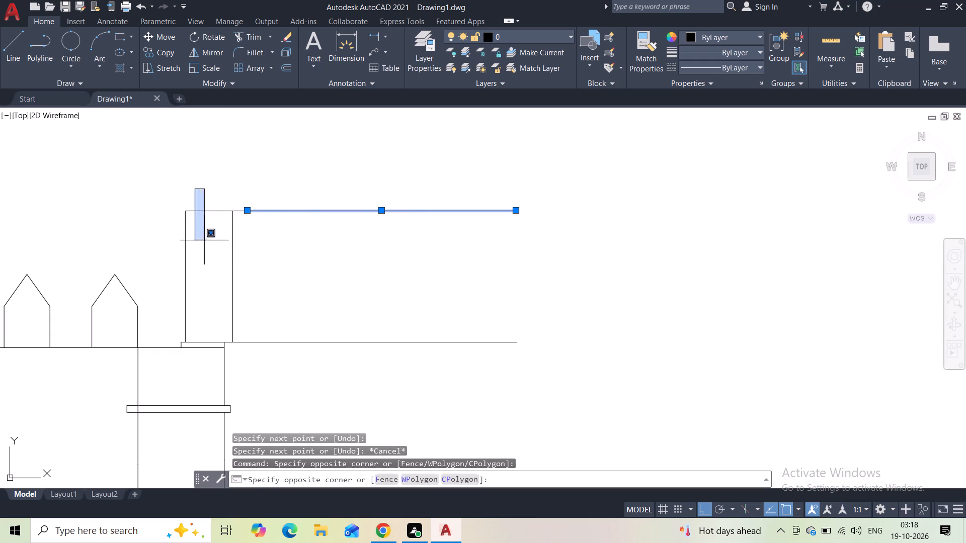
{"action": "left_click", "coordinate": [222, 213]}
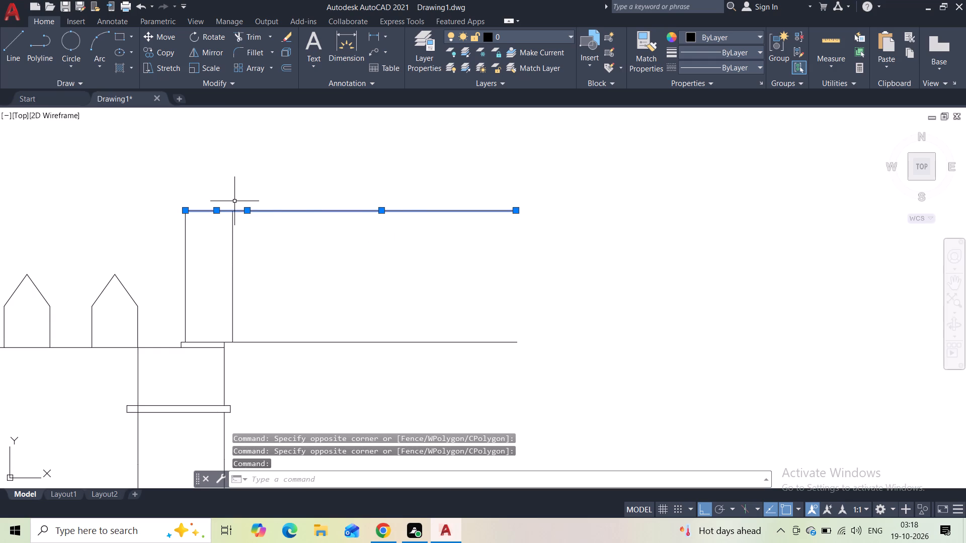
{"action": "key", "text": "j"}
{"action": "key", "text": "Return"}
Offset the joined top line 2" upward.
{"action": "left_click", "coordinate": [265, 195]}
{"action": "left_click", "coordinate": [273, 241]}
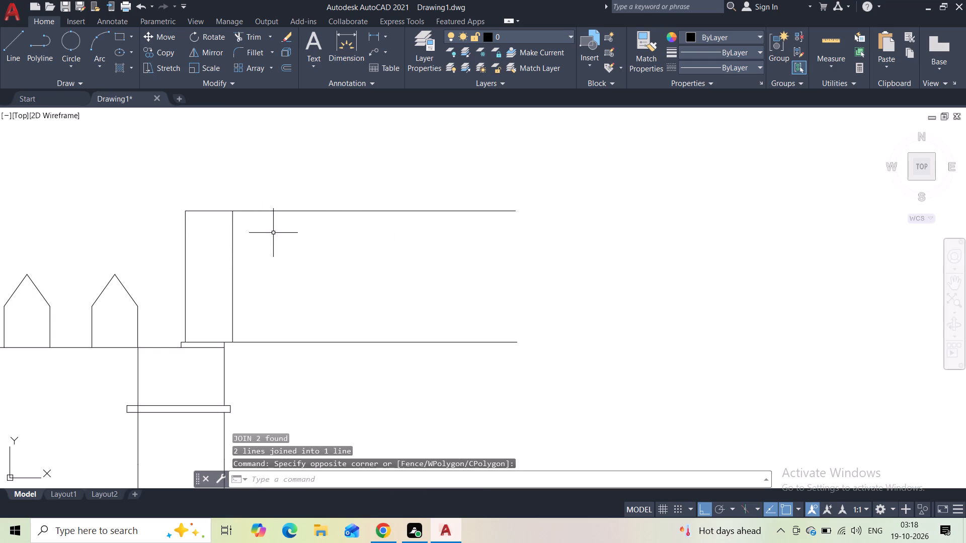
{"action": "left_click", "coordinate": [289, 200]}
{"action": "left_click", "coordinate": [289, 231]}
{"action": "left_click", "coordinate": [289, 71]}
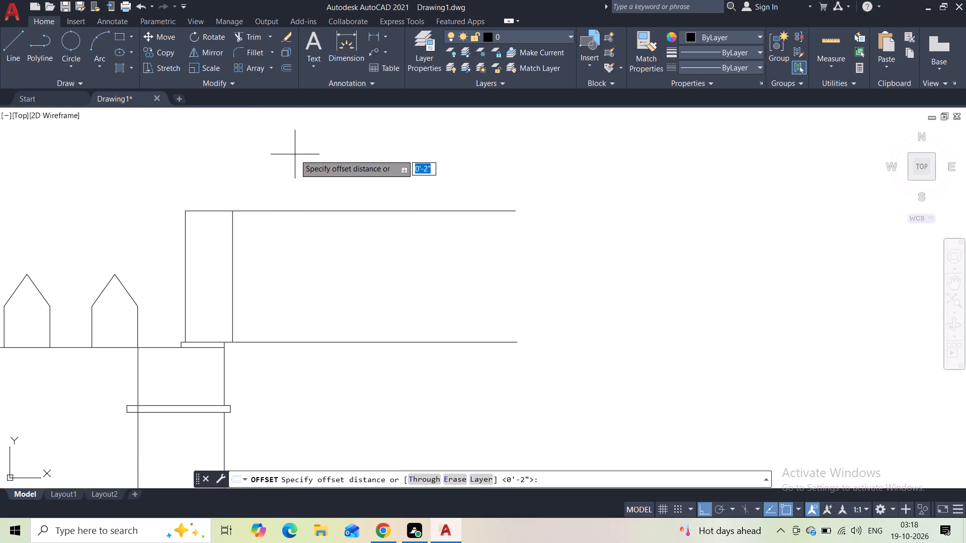
{"action": "key", "text": "2"}
{"action": "key", "text": "shift+quotedbl"}
{"action": "key", "text": "Return"}
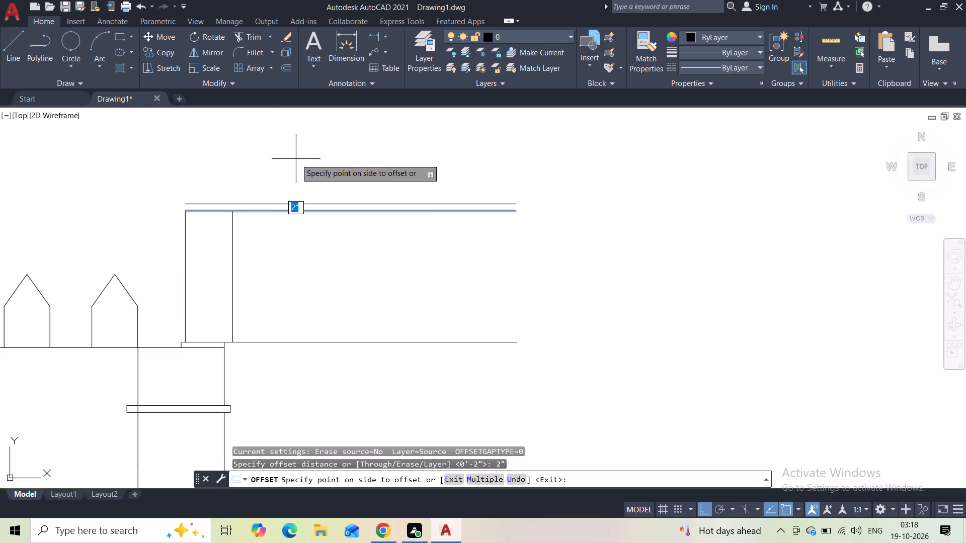
{"action": "left_click", "coordinate": [296, 159]}
{"action": "key", "text": "Escape"}
{"action": "scroll", "coordinate": [326, 154], "scroll_direction": "down", "scroll_amount": 3}
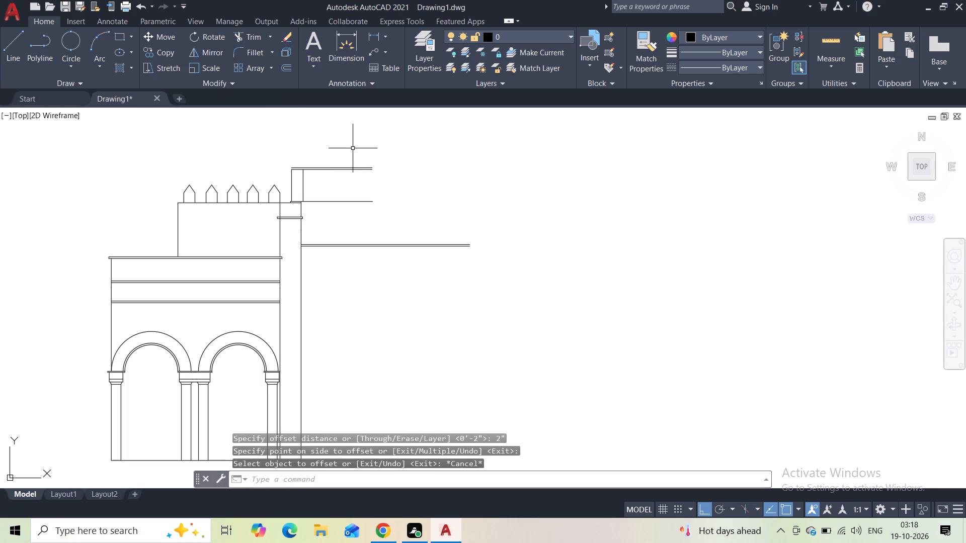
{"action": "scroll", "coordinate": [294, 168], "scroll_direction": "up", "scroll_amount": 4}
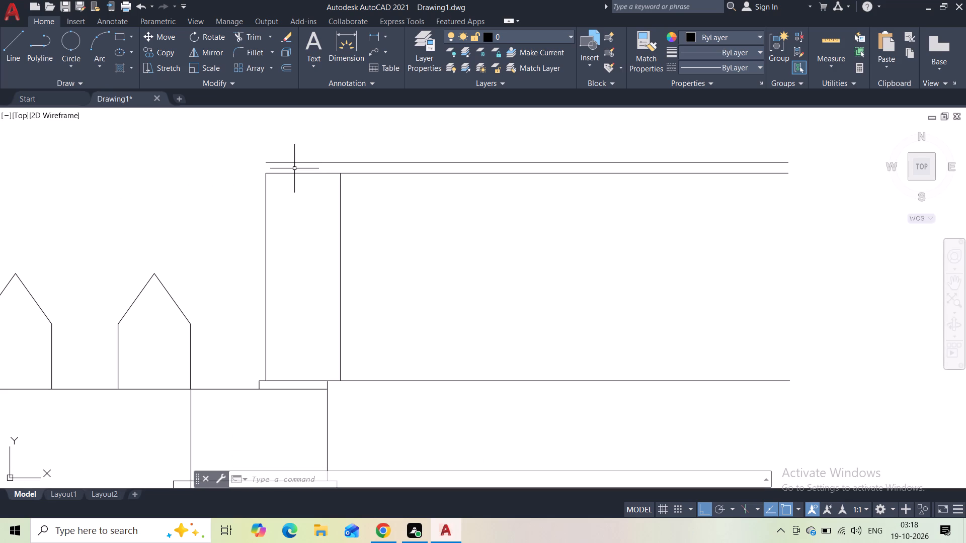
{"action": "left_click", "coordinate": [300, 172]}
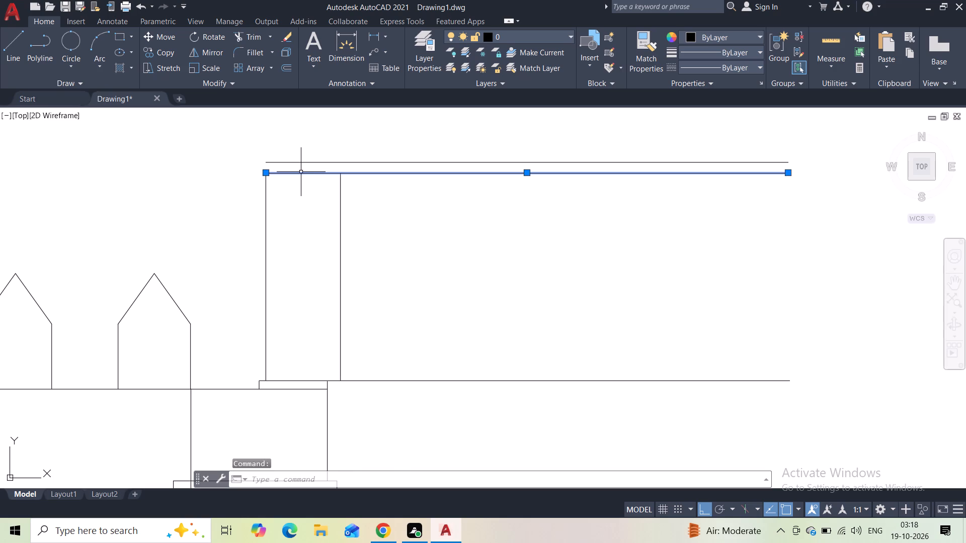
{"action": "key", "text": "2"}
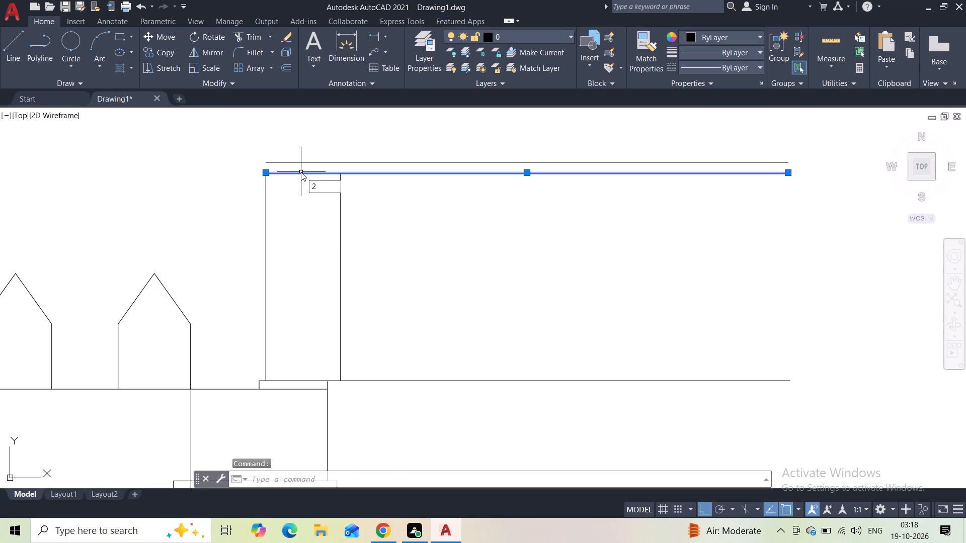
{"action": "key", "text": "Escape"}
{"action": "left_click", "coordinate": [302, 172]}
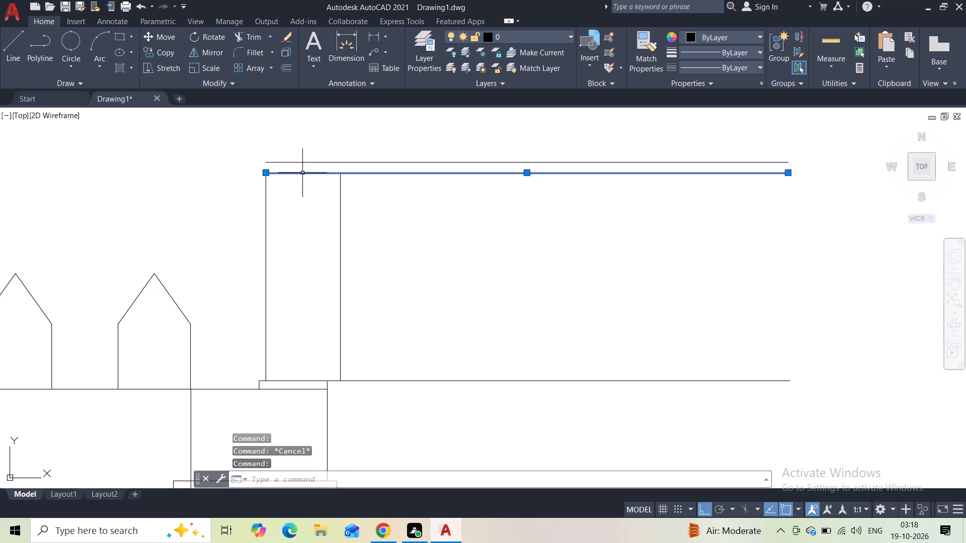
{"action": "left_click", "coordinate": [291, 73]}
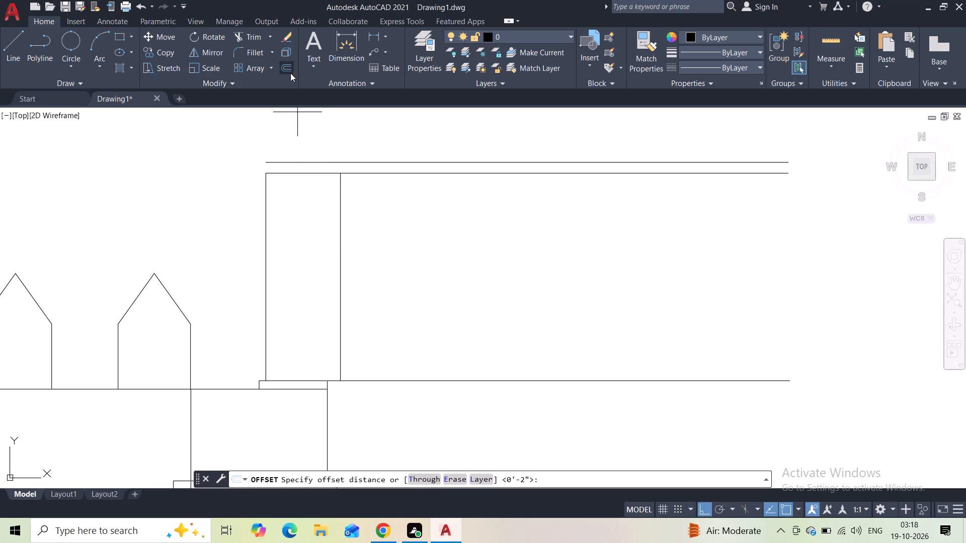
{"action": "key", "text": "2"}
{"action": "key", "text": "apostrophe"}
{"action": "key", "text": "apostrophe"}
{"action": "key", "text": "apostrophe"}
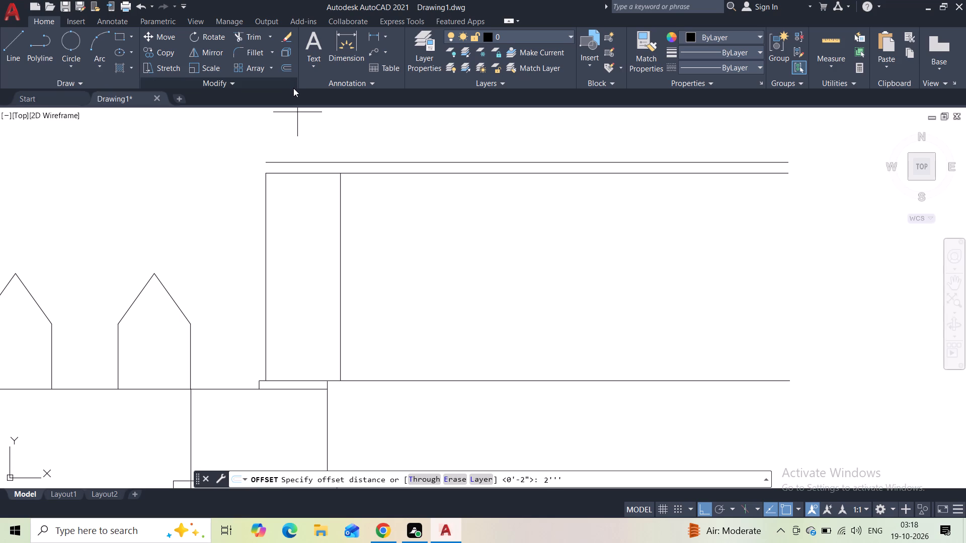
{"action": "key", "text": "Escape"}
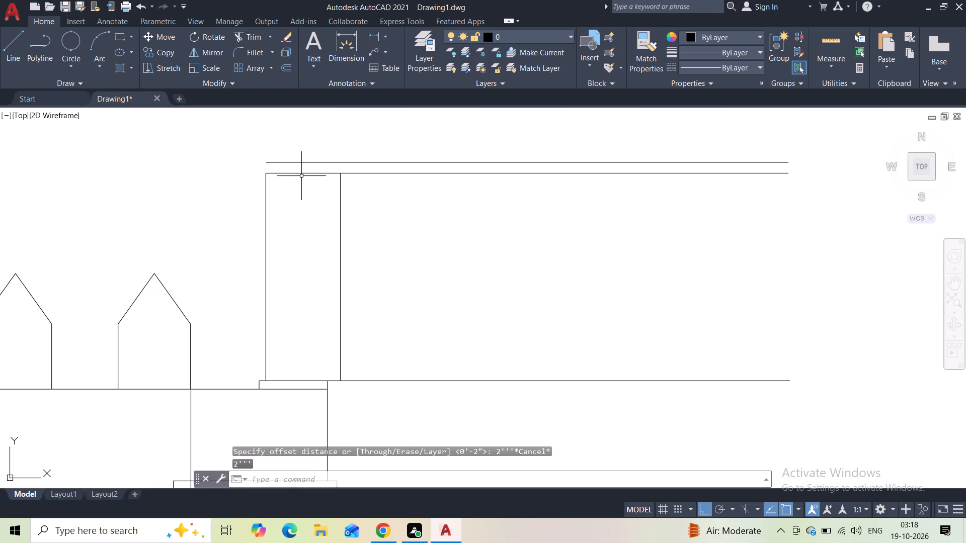
Offset the joined top line 2" downward, across the upper end of the upright outline.
{"action": "left_click", "coordinate": [301, 176]}
{"action": "left_click", "coordinate": [301, 171]}
{"action": "left_click", "coordinate": [287, 72]}
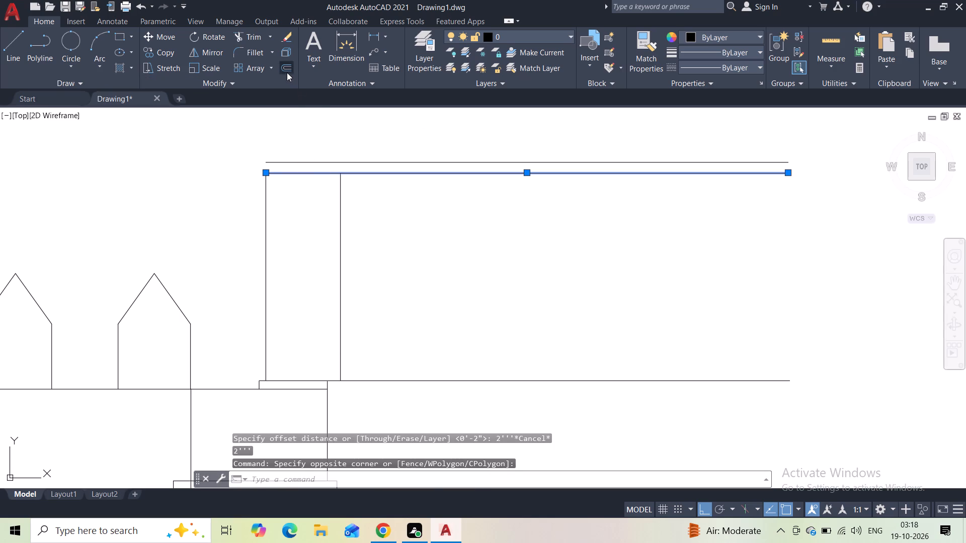
{"action": "type", "text": "2\""}
{"action": "key", "text": "Return"}
{"action": "left_click", "coordinate": [308, 216]}
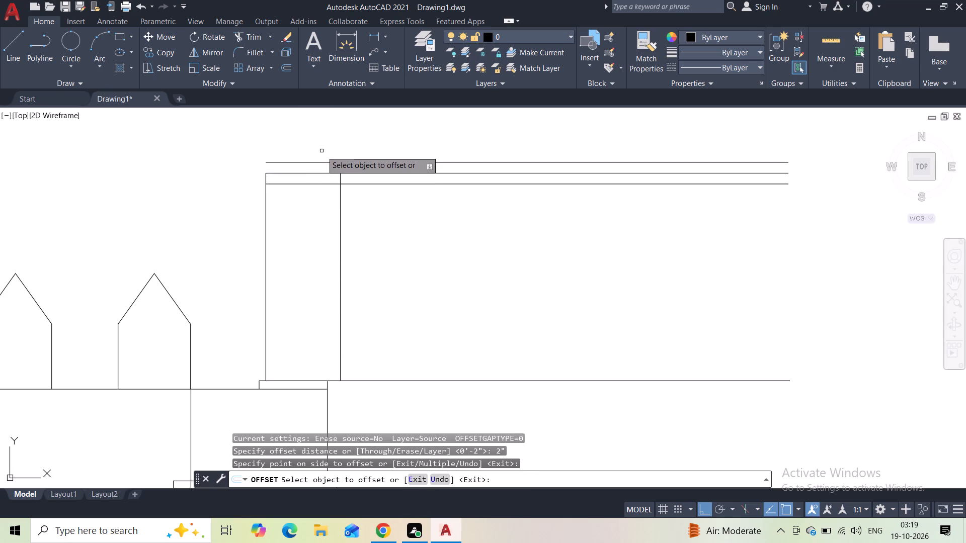
{"action": "key", "text": "Escape"}
Close the upper band's left end with lines projecting about 2 1/2" left, dropping 2" and returning to the outline's corner.
{"action": "left_click", "coordinate": [16, 56]}
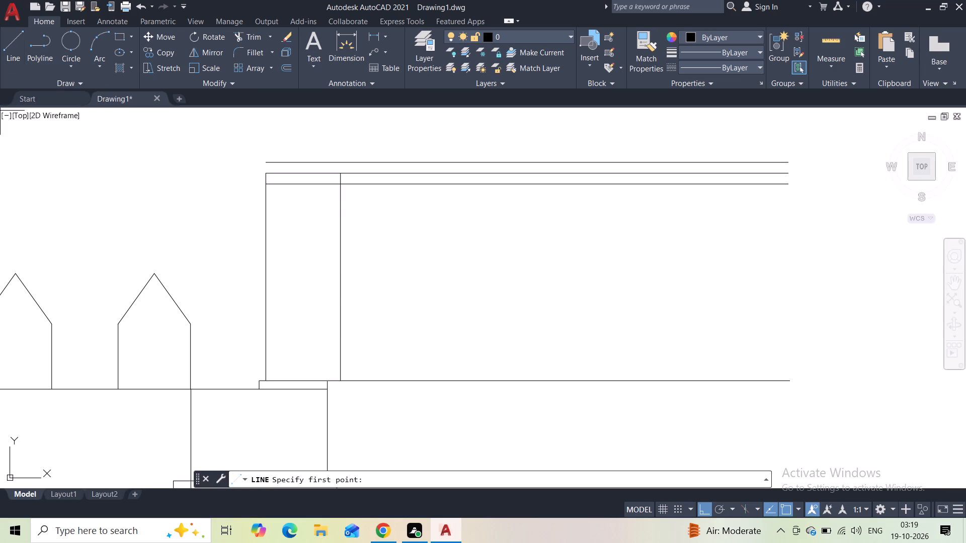
{"action": "left_click", "coordinate": [264, 164]}
{"action": "left_click", "coordinate": [252, 166]}
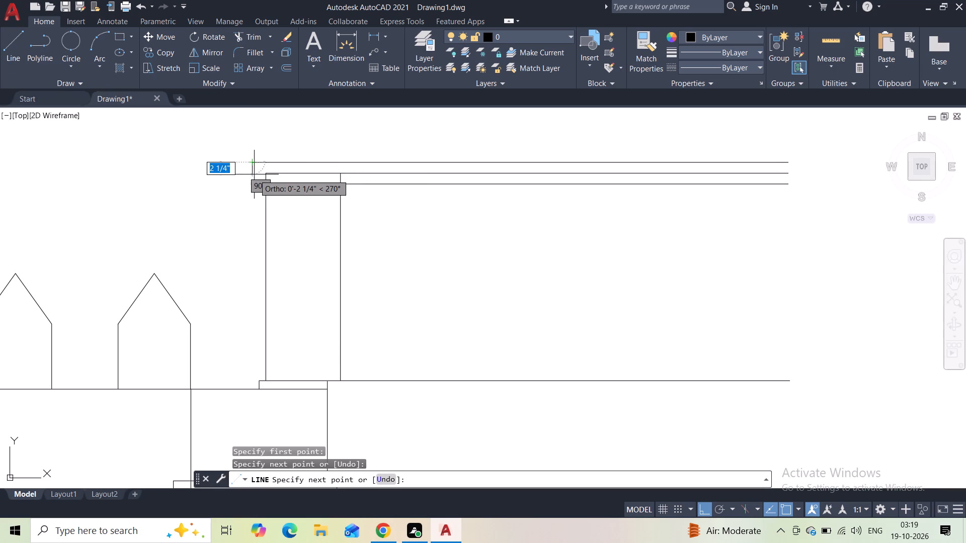
{"action": "left_click", "coordinate": [254, 176]}
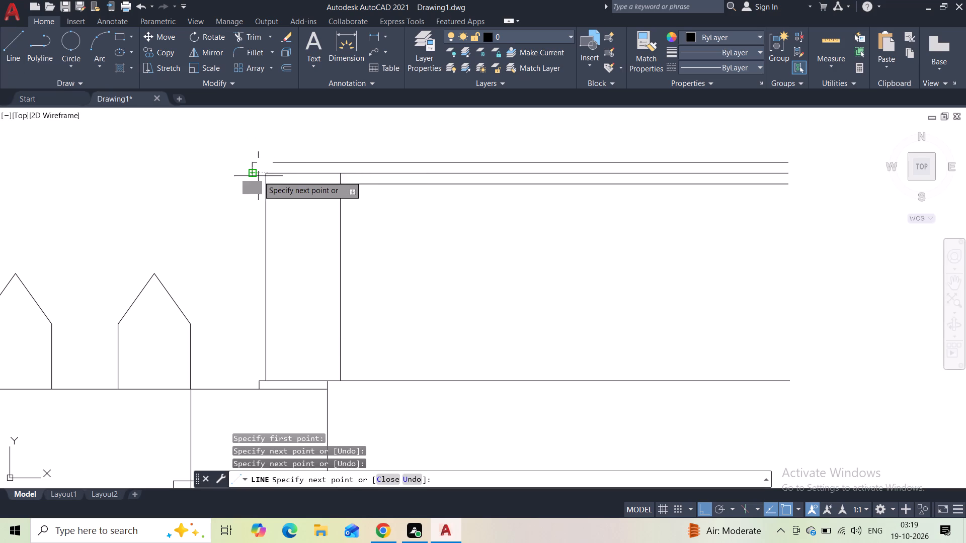
{"action": "left_click", "coordinate": [258, 176]}
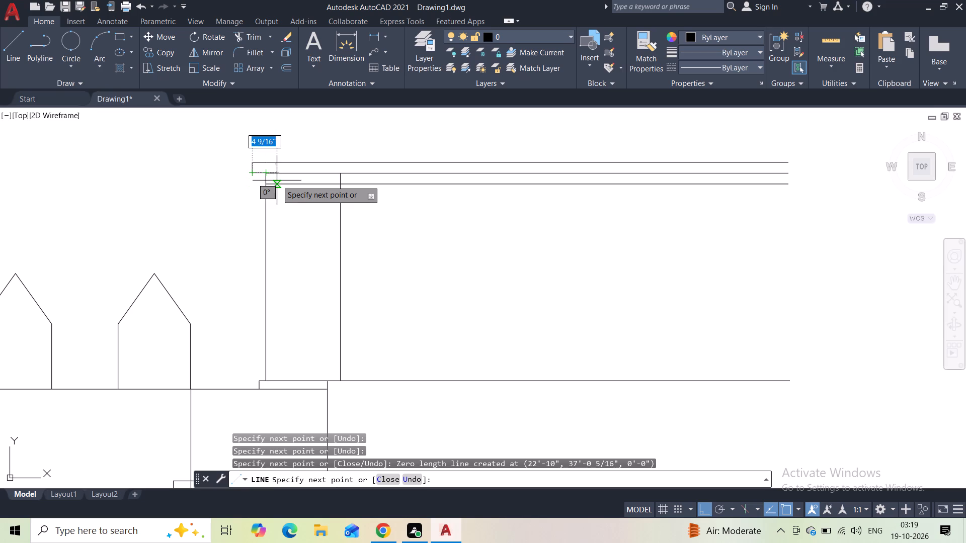
{"action": "left_click", "coordinate": [265, 175]}
{"action": "key", "text": "Escape"}
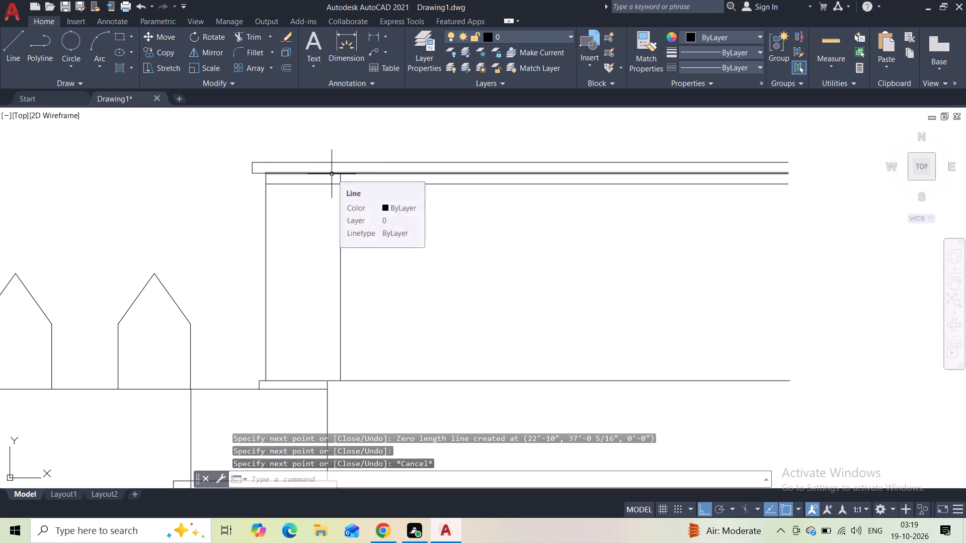
Trim the short piece of the upright outline's right vertical line lying between the two lower band lines.
{"action": "left_click", "coordinate": [240, 35]}
{"action": "scroll", "coordinate": [360, 178], "scroll_direction": "up", "scroll_amount": 2}
{"action": "left_click_drag", "start_coordinate": [337, 172], "coordinate": [295, 182]}
{"action": "scroll", "coordinate": [300, 174], "scroll_direction": "down", "scroll_amount": 3}
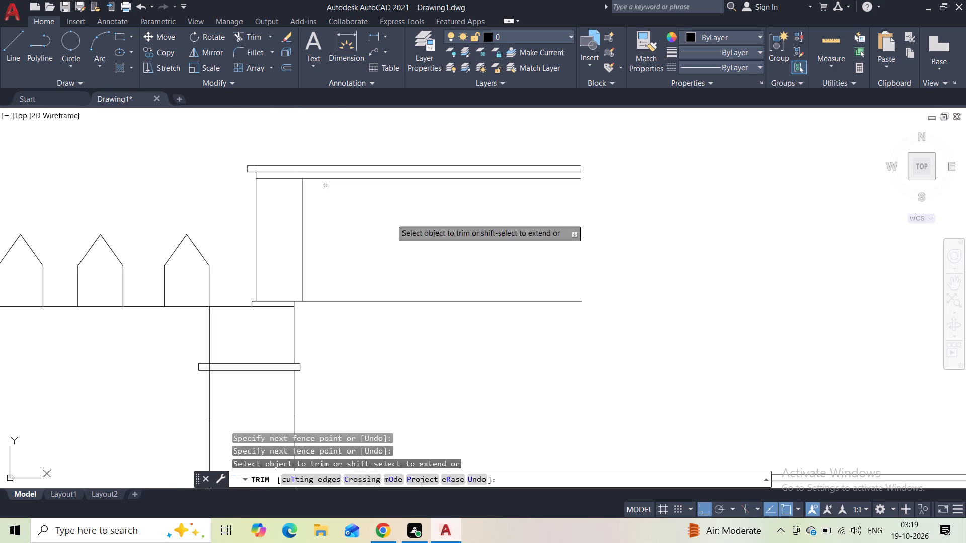
{"action": "key", "text": "Escape"}
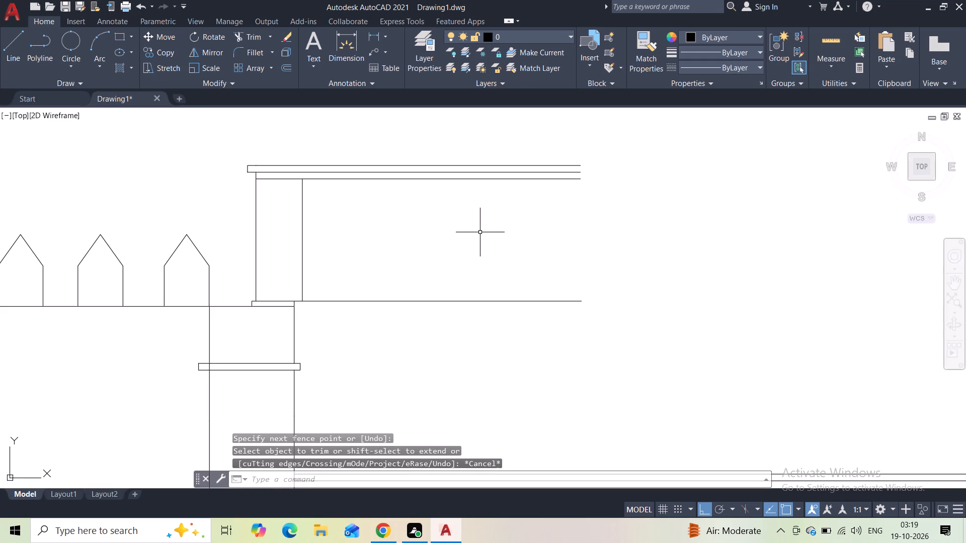
Draw a second cap step from the upper band's left corner: about 1 13/16" left, 1 3/4" up, and 8'-11" right.
{"action": "scroll", "coordinate": [232, 162], "scroll_direction": "up", "scroll_amount": 2}
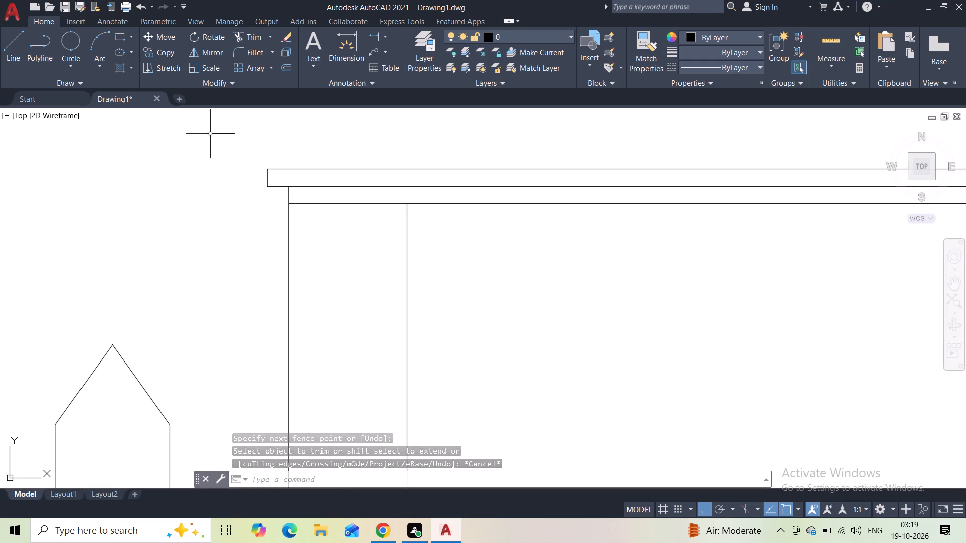
{"action": "left_click", "coordinate": [15, 56]}
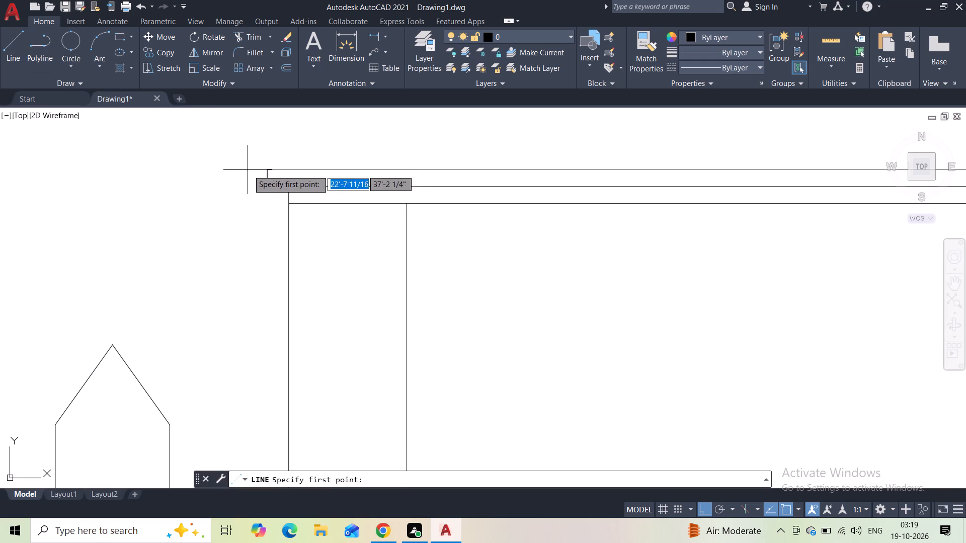
{"action": "left_click", "coordinate": [266, 171]}
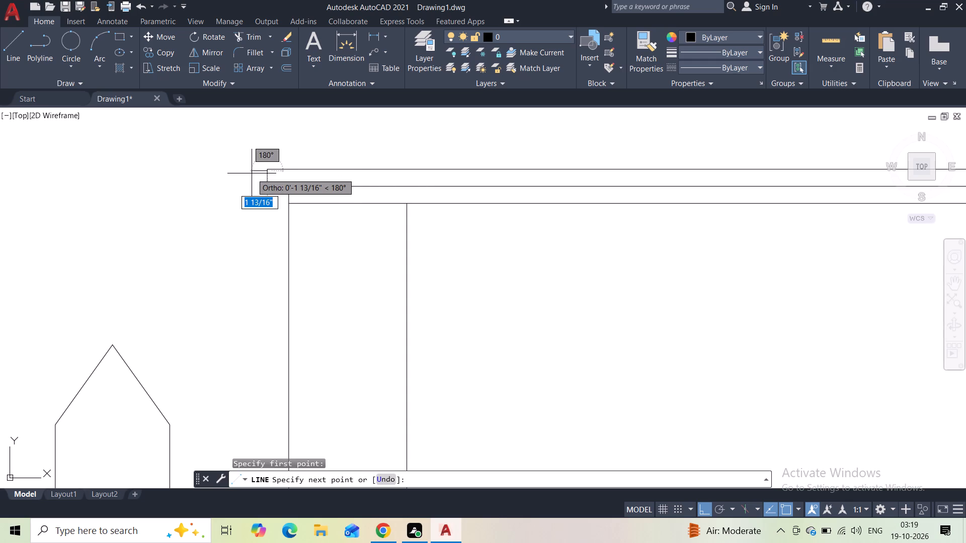
{"action": "left_click", "coordinate": [251, 173]}
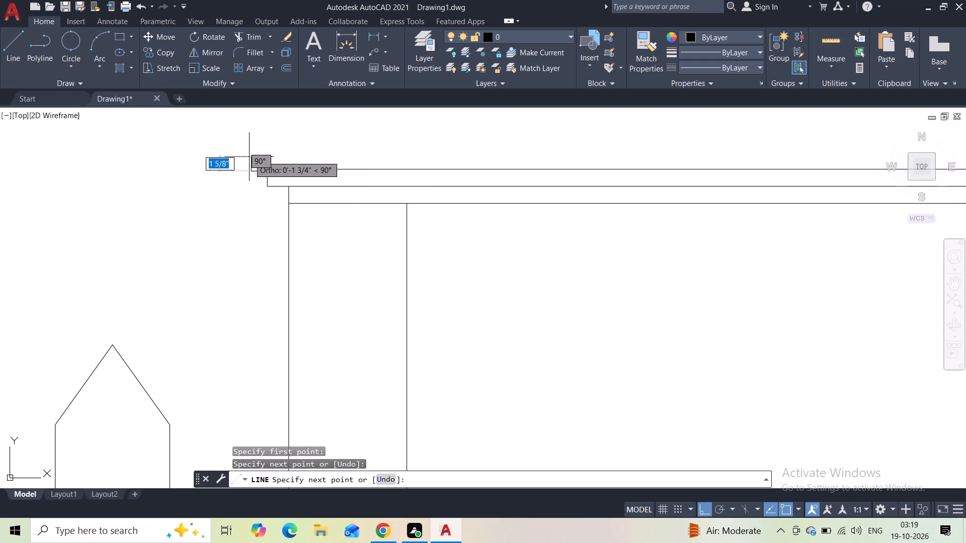
{"action": "left_click", "coordinate": [249, 157]}
{"action": "middle_click_drag", "start_coordinate": [389, 166], "coordinate": [60, 104]}
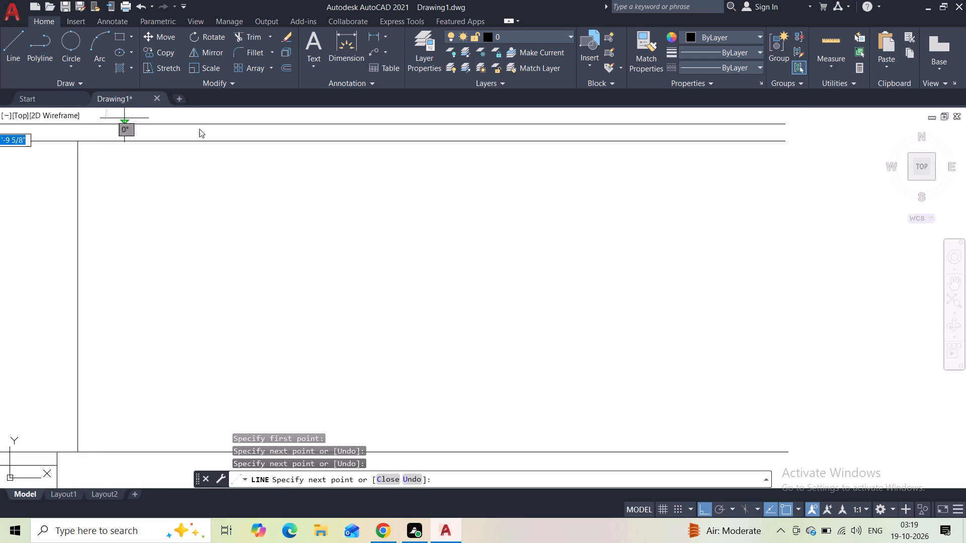
{"action": "scroll", "coordinate": [247, 138], "scroll_direction": "down", "scroll_amount": 2}
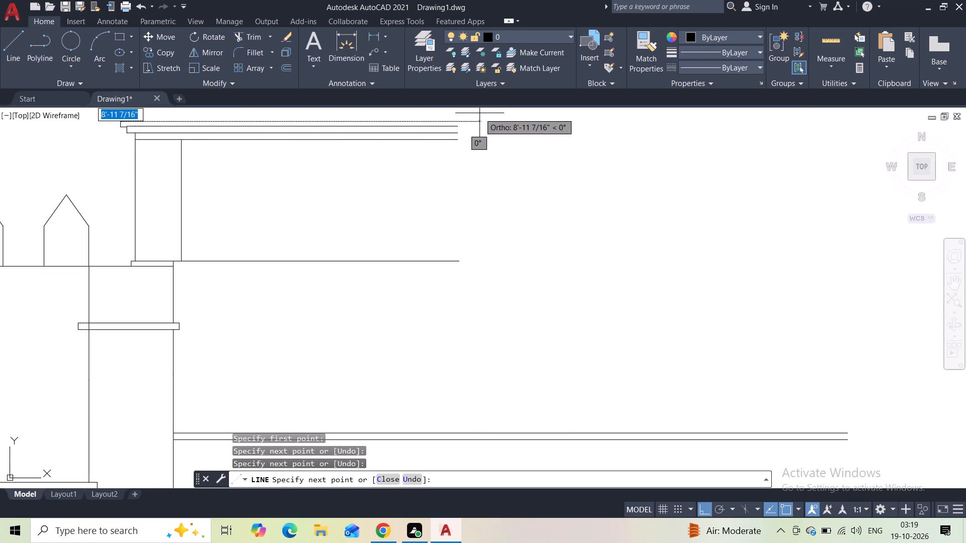
{"action": "left_click", "coordinate": [479, 113]}
{"action": "key", "text": "Escape"}
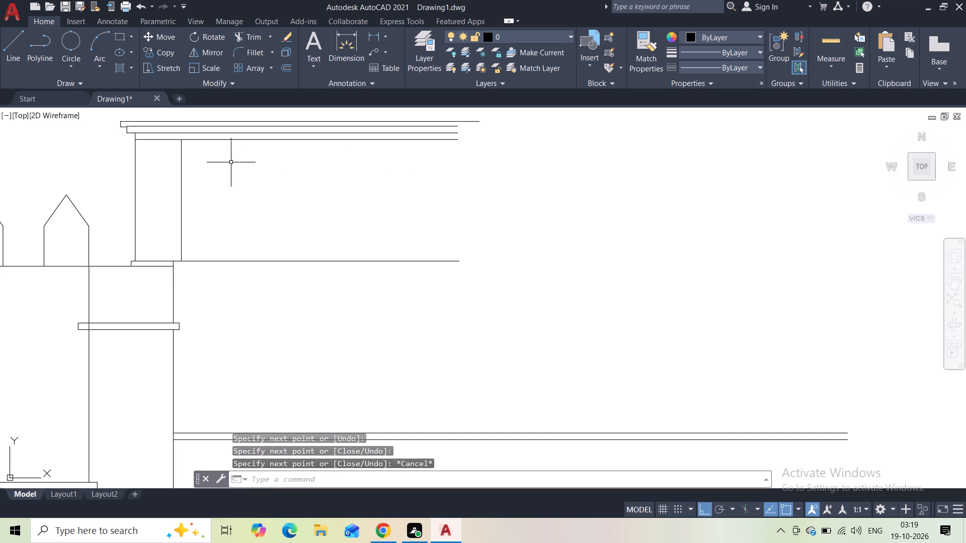
Raise the short bottom line of the top cap's left projection and snap its right end to the cap step's upper corner below.
{"action": "middle_click_drag", "start_coordinate": [127, 149], "coordinate": [173, 252]}
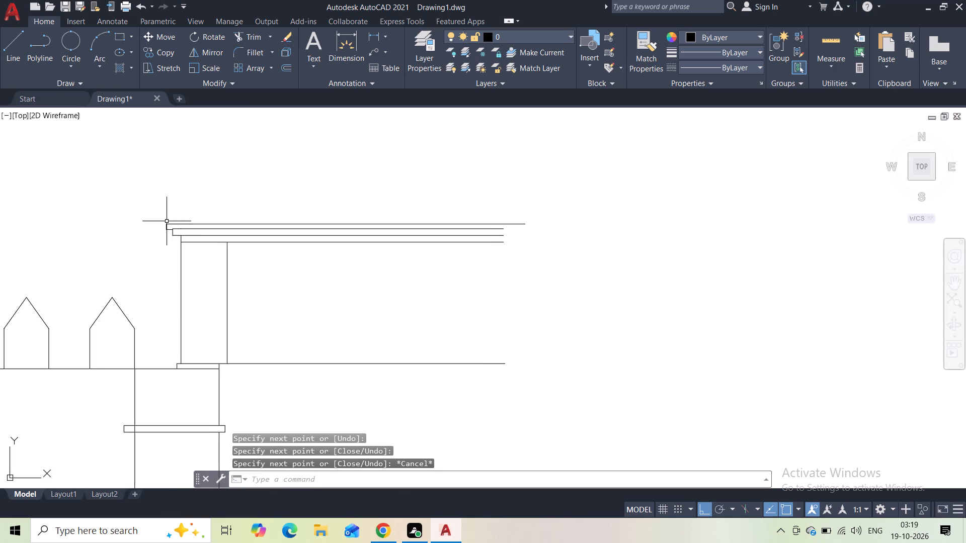
{"action": "scroll", "coordinate": [166, 221], "scroll_direction": "up", "scroll_amount": 4}
{"action": "scroll", "coordinate": [190, 279], "scroll_direction": "up", "scroll_amount": 2}
{"action": "left_click", "coordinate": [193, 267]}
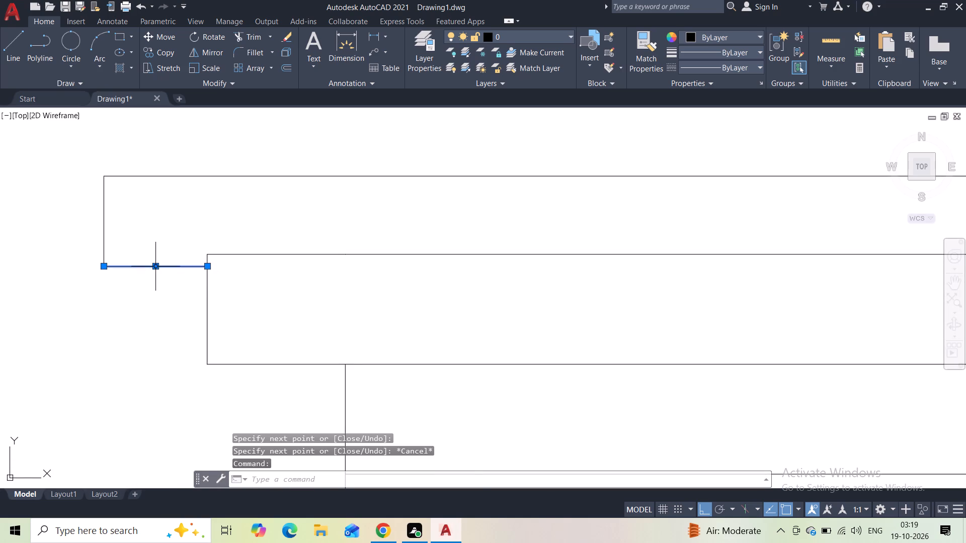
{"action": "left_click", "coordinate": [157, 267]}
{"action": "left_click", "coordinate": [158, 255]}
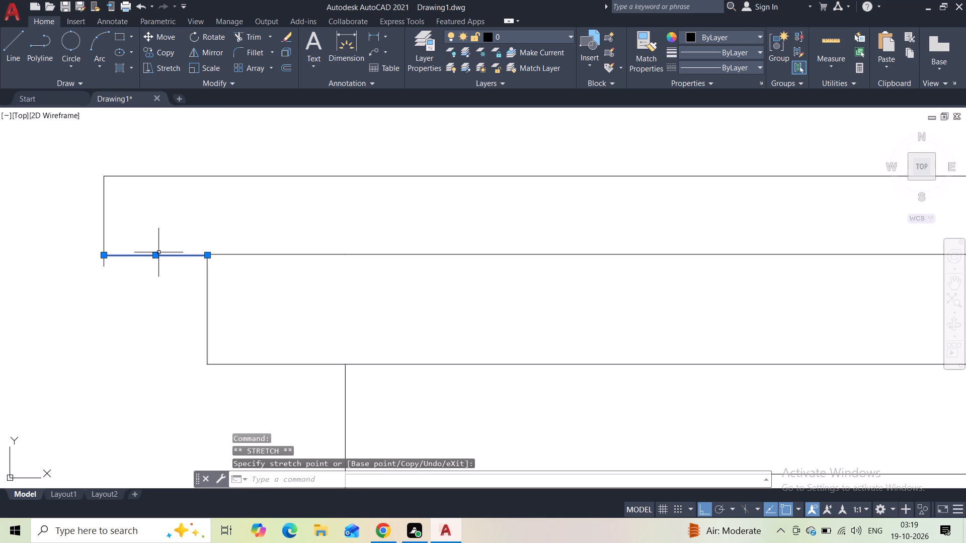
{"action": "key", "text": "Escape"}
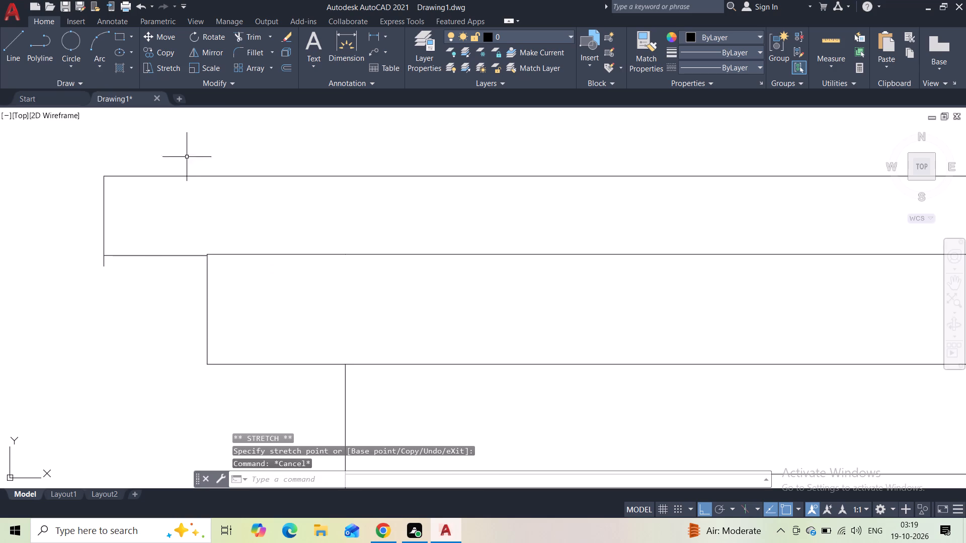
{"action": "scroll", "coordinate": [167, 261], "scroll_direction": "up", "scroll_amount": 2}
{"action": "left_click", "coordinate": [222, 244]}
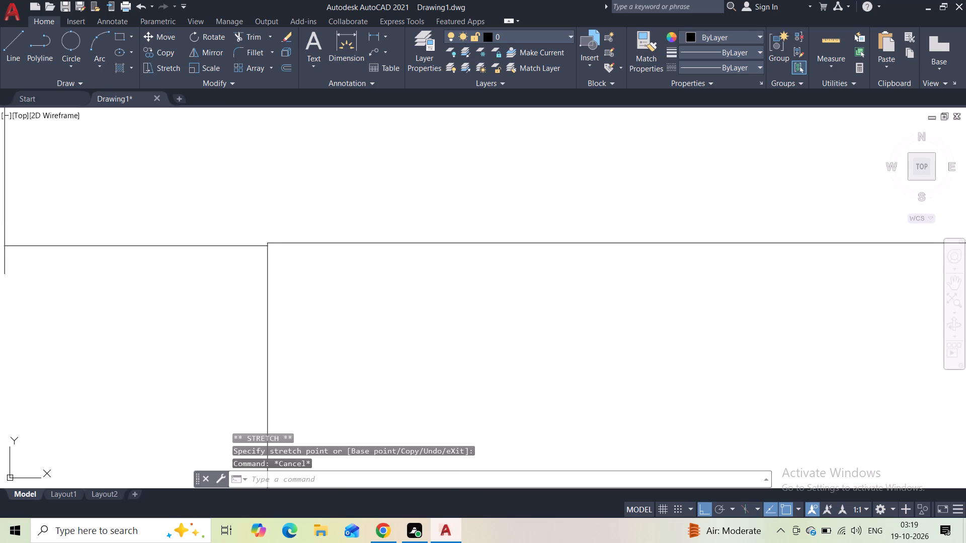
{"action": "scroll", "coordinate": [245, 247], "scroll_direction": "up", "scroll_amount": 4}
{"action": "left_click", "coordinate": [385, 241]}
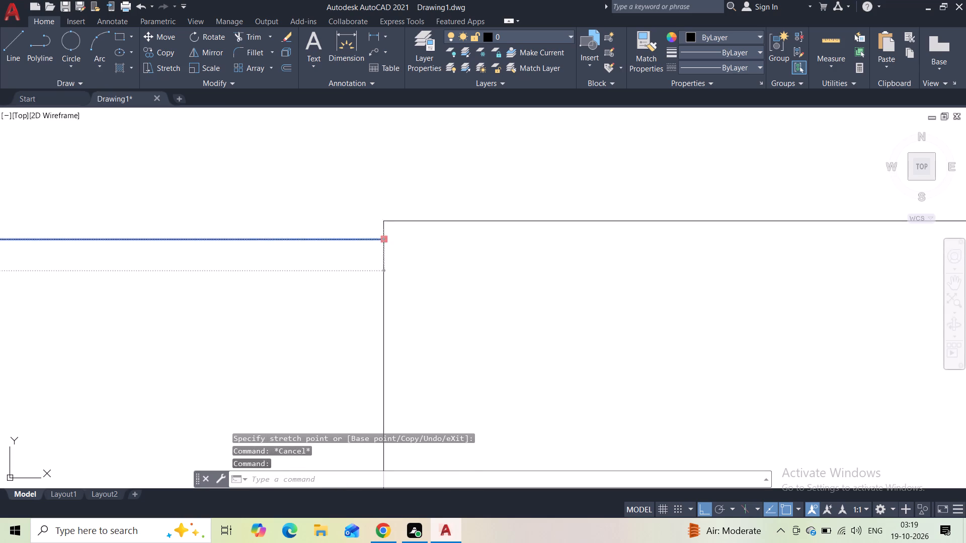
{"action": "left_click", "coordinate": [385, 224]}
{"action": "key", "text": "Escape"}
Trim the stub of the top cap's left vertical edge hanging below the raised short line.
{"action": "scroll", "coordinate": [343, 229], "scroll_direction": "down", "scroll_amount": 7}
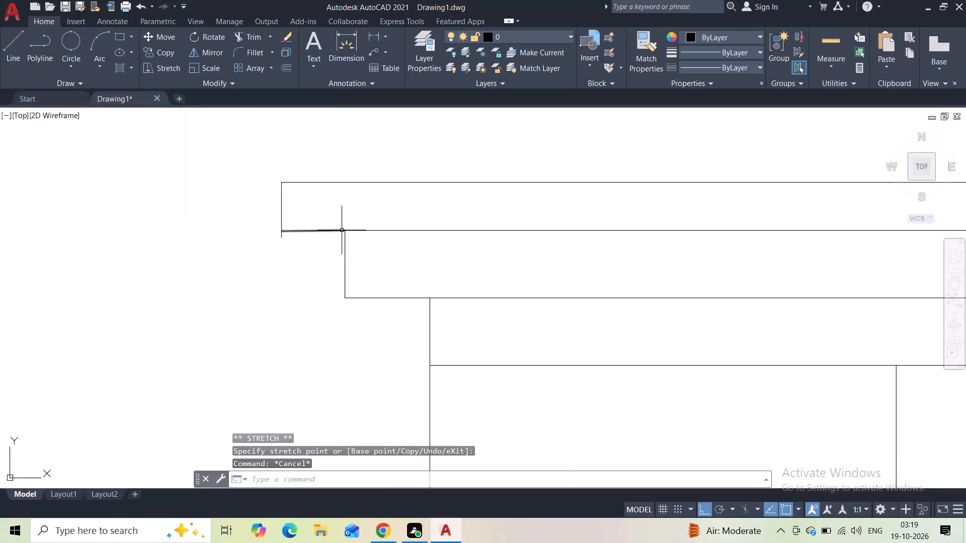
{"action": "left_click", "coordinate": [262, 34]}
{"action": "scroll", "coordinate": [268, 240], "scroll_direction": "up", "scroll_amount": 3}
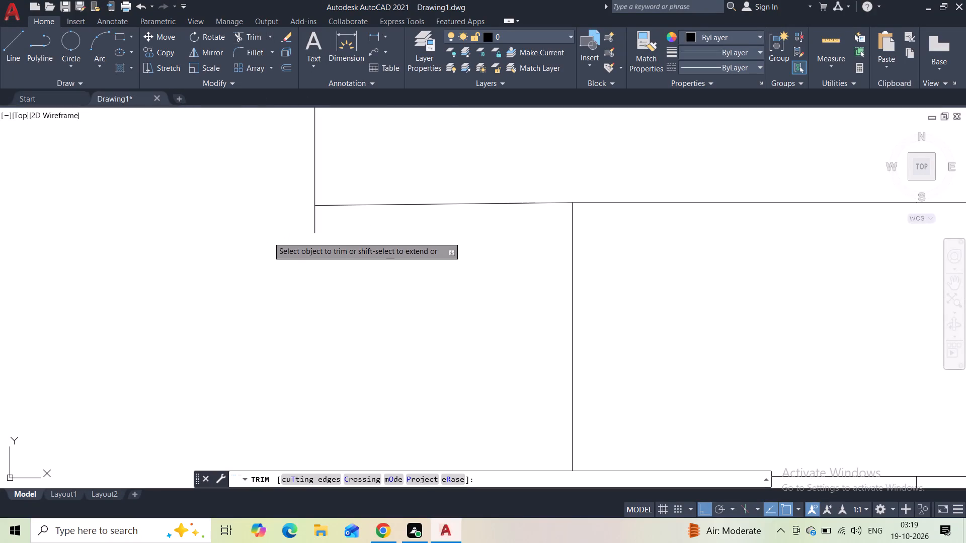
{"action": "left_click_drag", "start_coordinate": [316, 225], "coordinate": [283, 232]}
{"action": "key", "text": "Escape"}
Draw a vertical line upward from the top cap line, a little in from its left end.
{"action": "scroll", "coordinate": [283, 229], "scroll_direction": "down", "scroll_amount": 3}
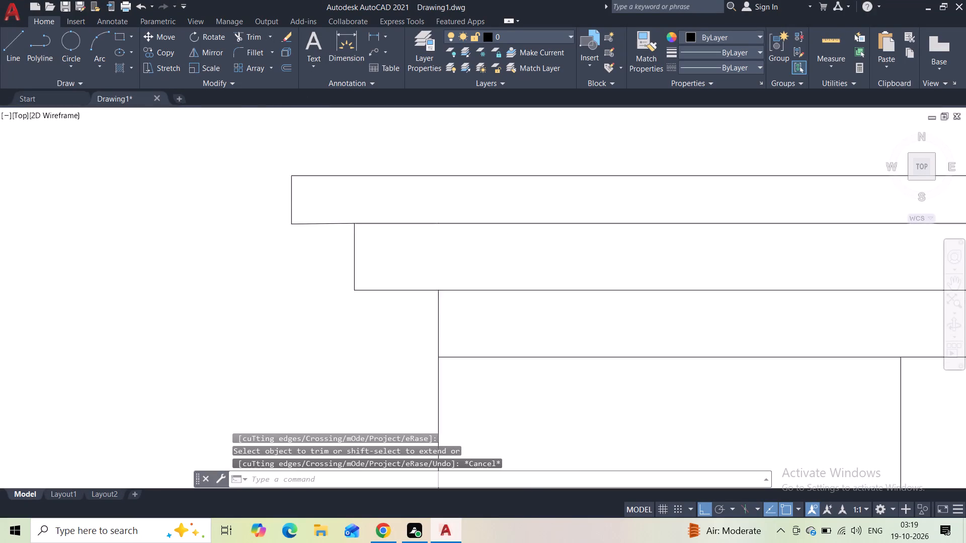
{"action": "scroll", "coordinate": [283, 229], "scroll_direction": "down", "scroll_amount": 4}
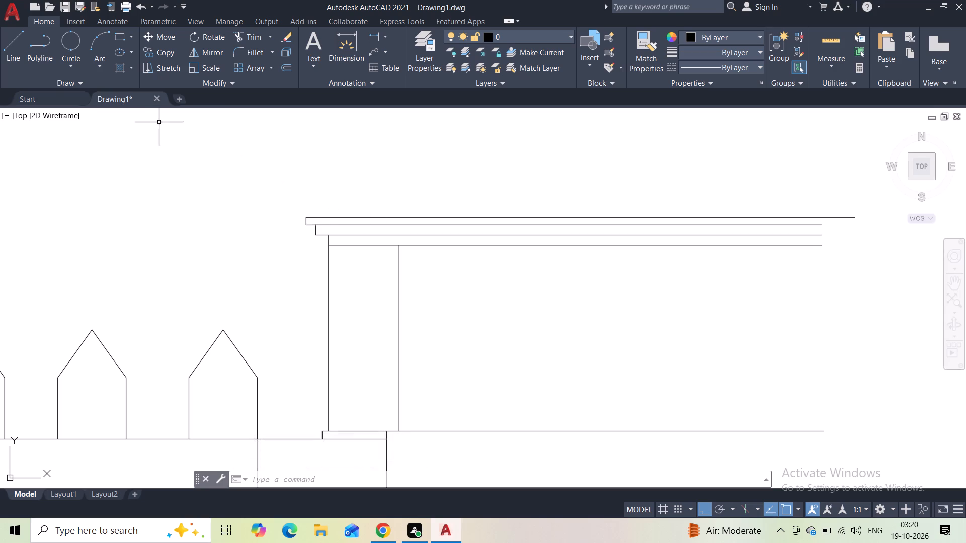
{"action": "left_click", "coordinate": [15, 55]}
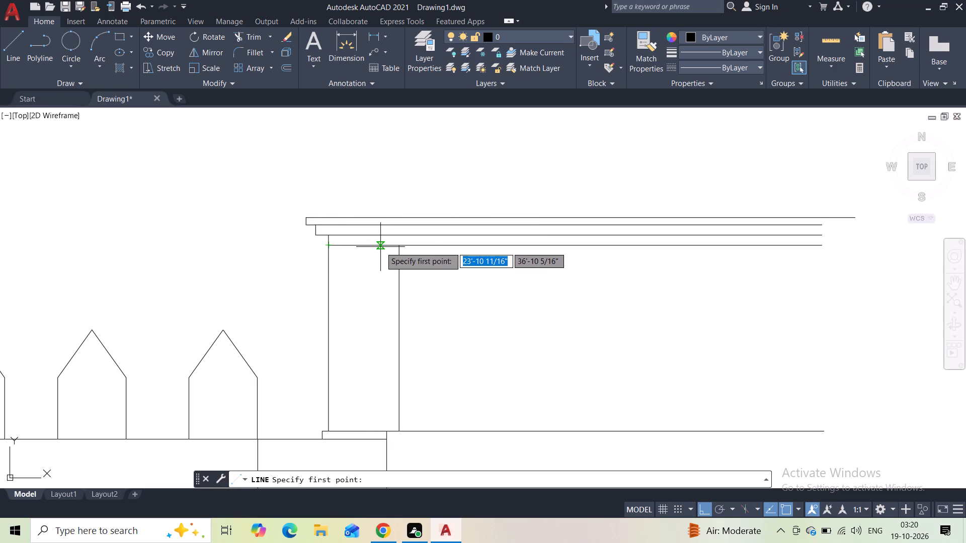
{"action": "left_click", "coordinate": [356, 218]}
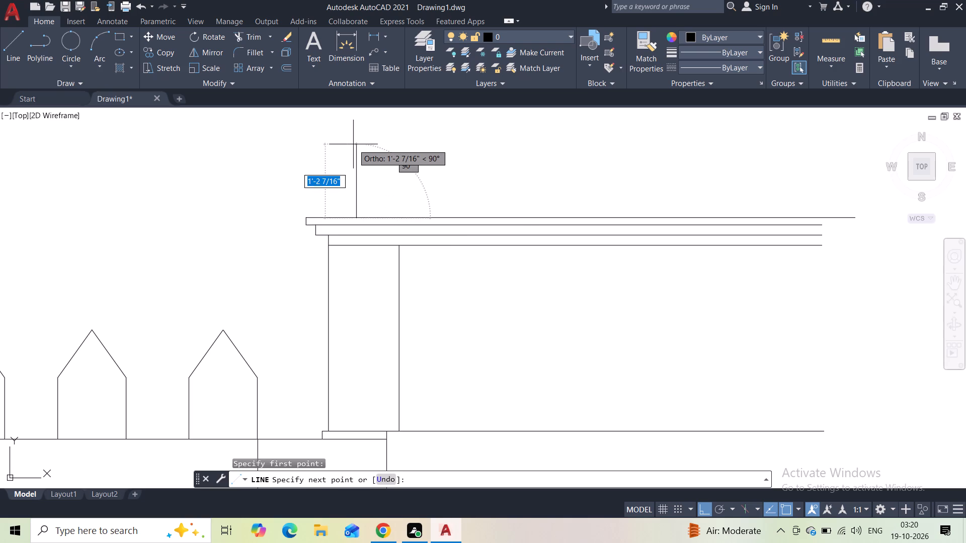
{"action": "left_click", "coordinate": [353, 155]}
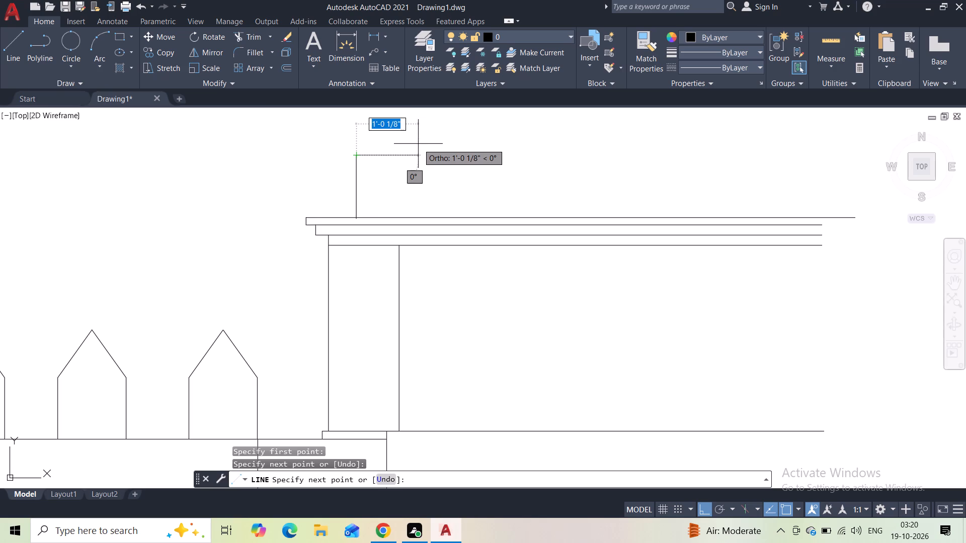
{"action": "key", "text": "Escape"}
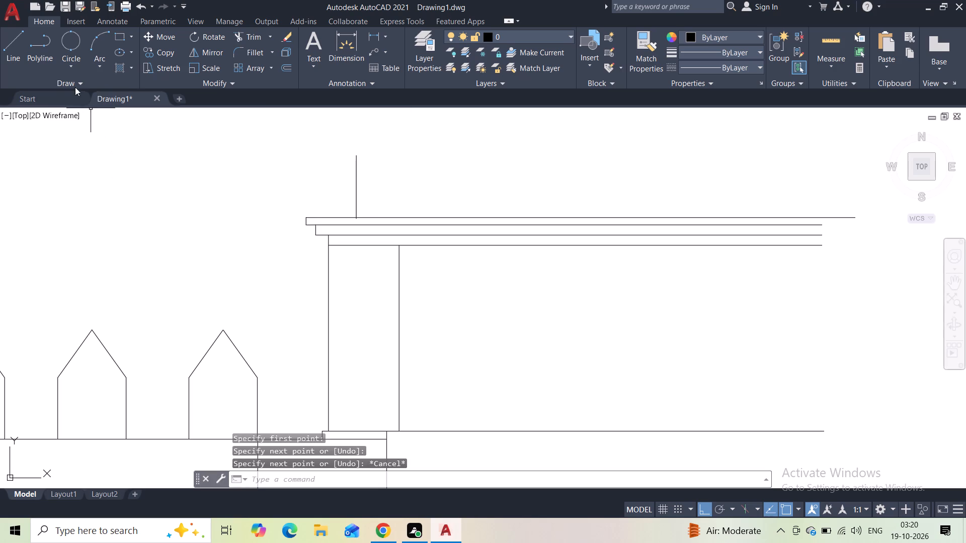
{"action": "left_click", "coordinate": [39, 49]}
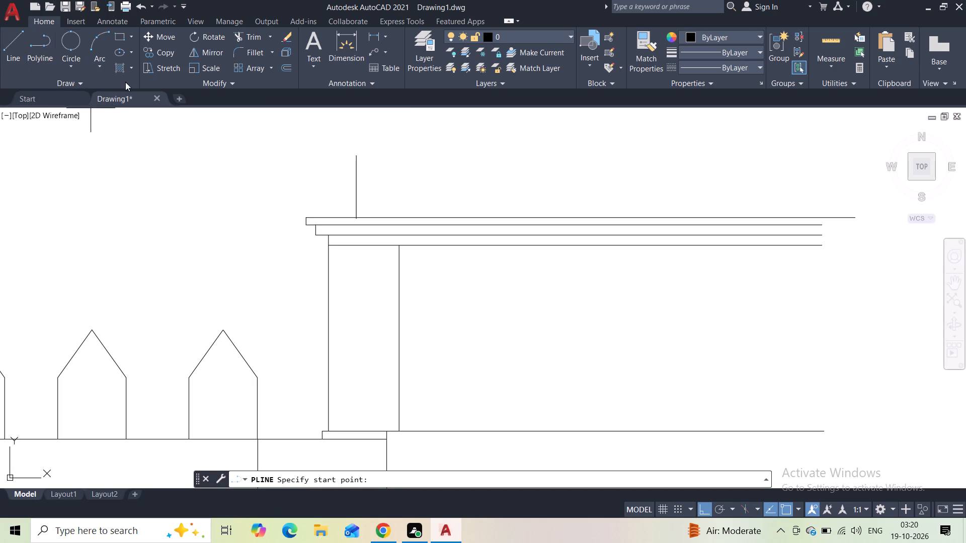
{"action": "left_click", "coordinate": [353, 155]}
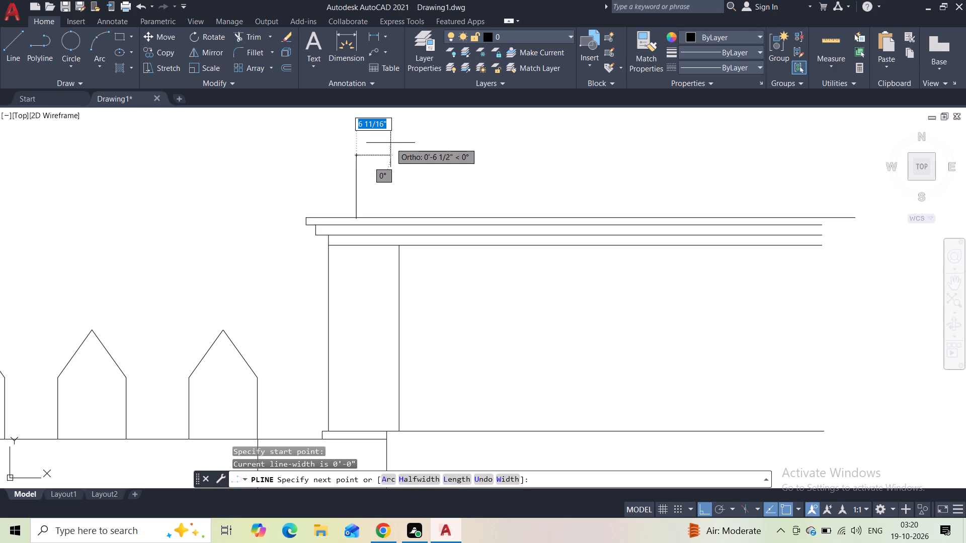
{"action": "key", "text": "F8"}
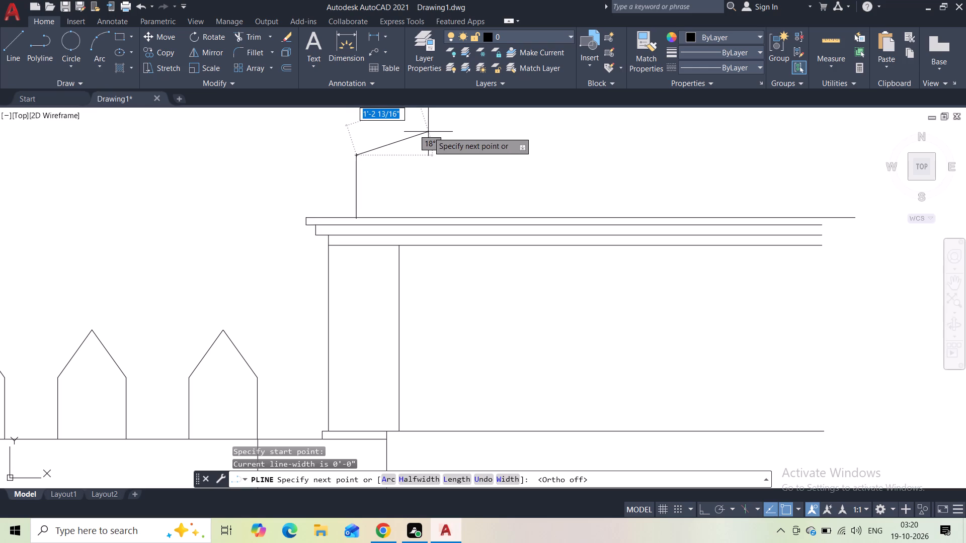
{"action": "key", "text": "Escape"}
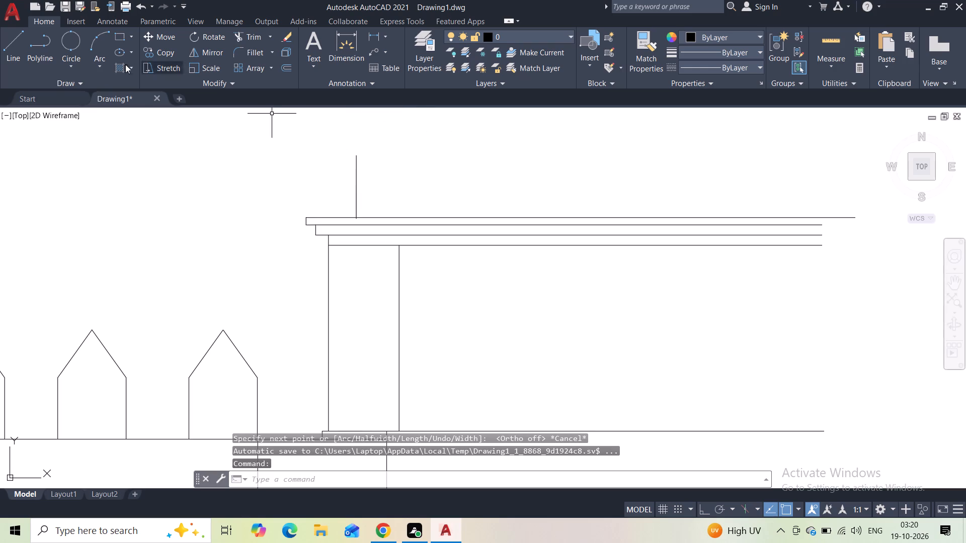
Lengthen the upright above the cap with a short vertical line continuing from its upper end.
{"action": "left_click", "coordinate": [11, 52]}
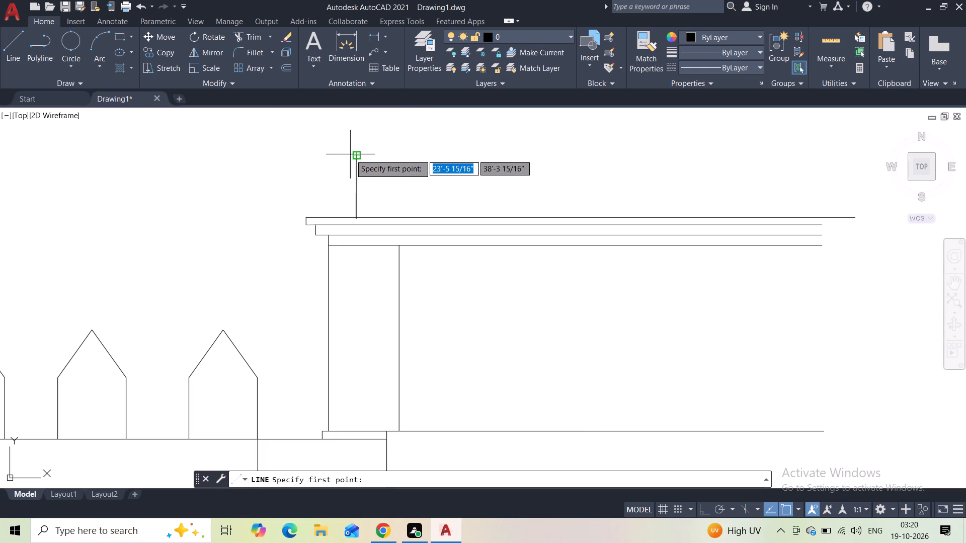
{"action": "left_click", "coordinate": [352, 154]}
{"action": "left_click", "coordinate": [352, 139]}
{"action": "key", "text": "Escape"}
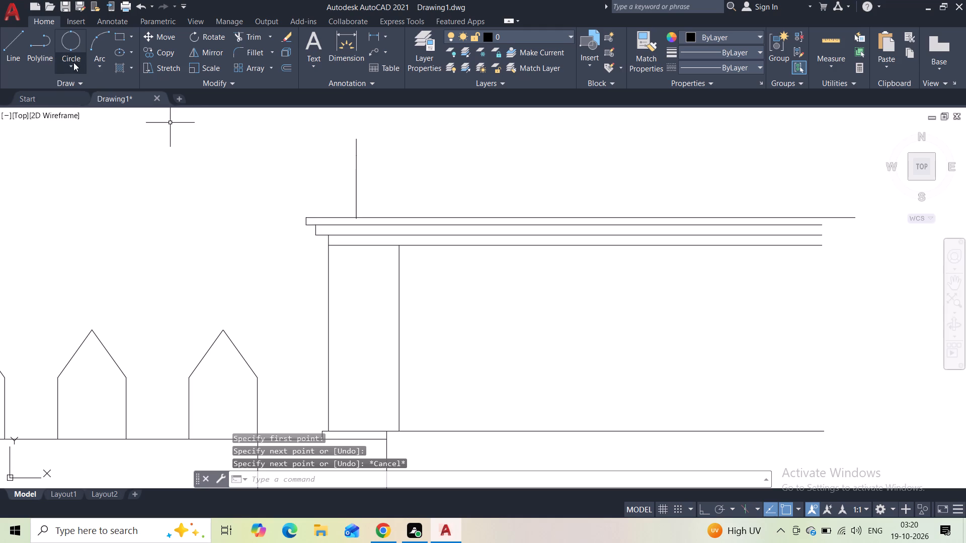
Draw a polyline from the upright's top: about 1'-1 5/16" rightward rising at 9°, ending with about 2'-9 3/4" horizontally right.
{"action": "left_click", "coordinate": [50, 54]}
{"action": "middle_click_drag", "start_coordinate": [328, 184], "coordinate": [251, 231]}
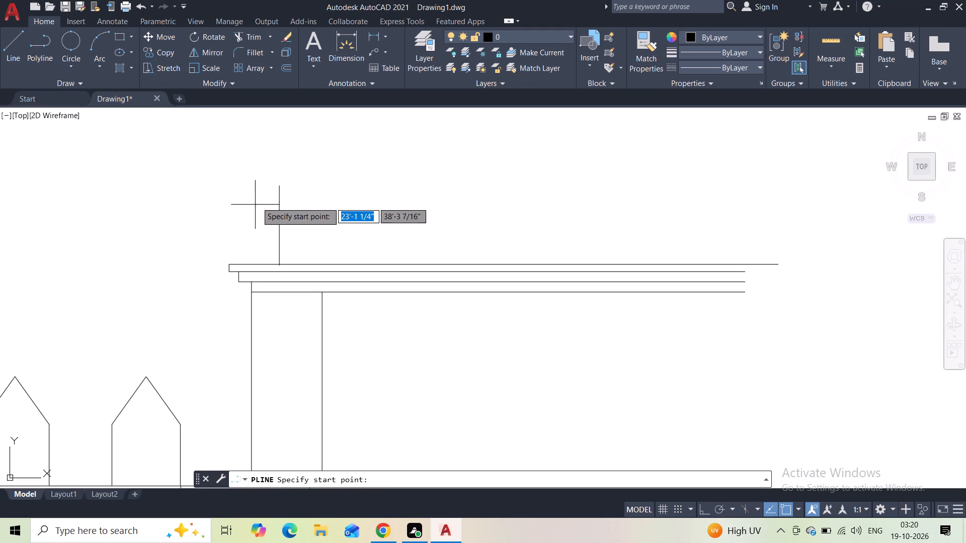
{"action": "left_click", "coordinate": [280, 189]}
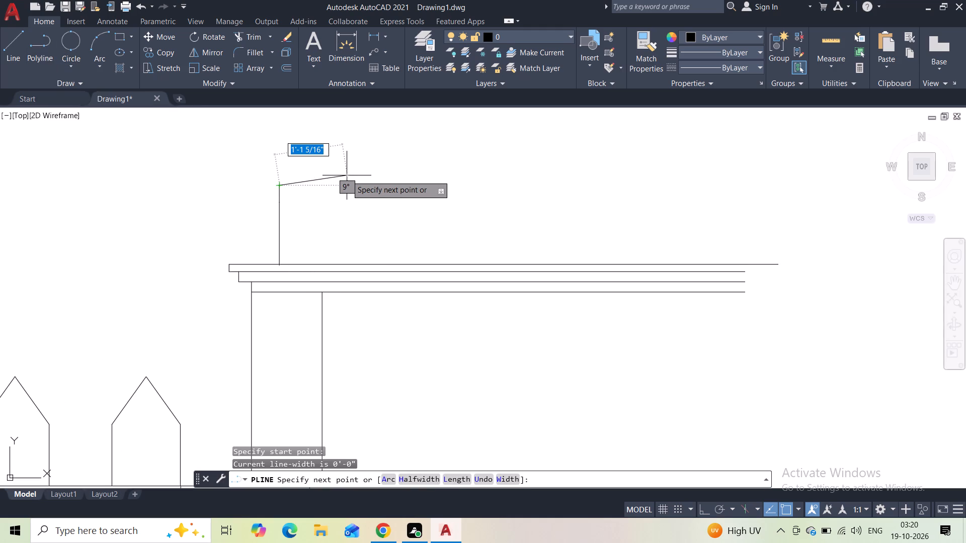
{"action": "left_click", "coordinate": [348, 175]}
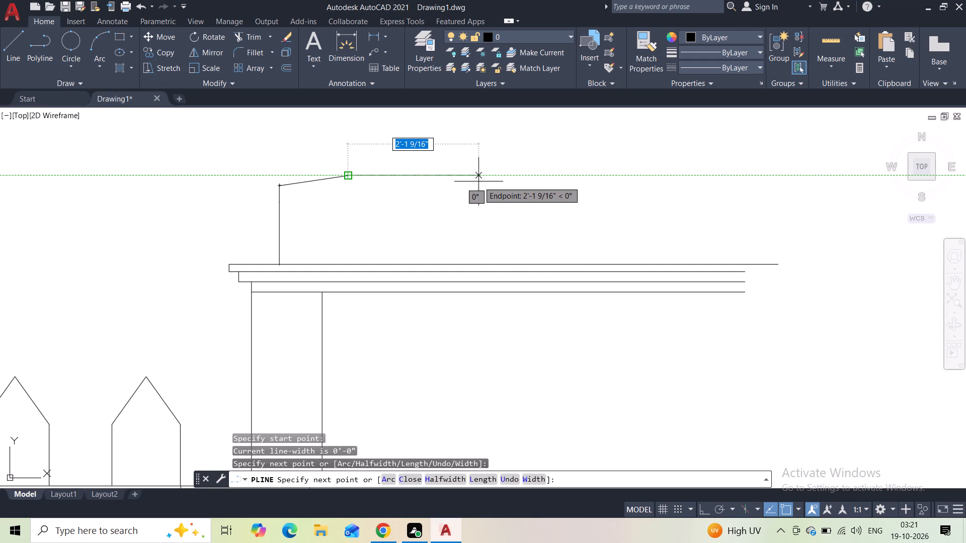
{"action": "left_click", "coordinate": [521, 182]}
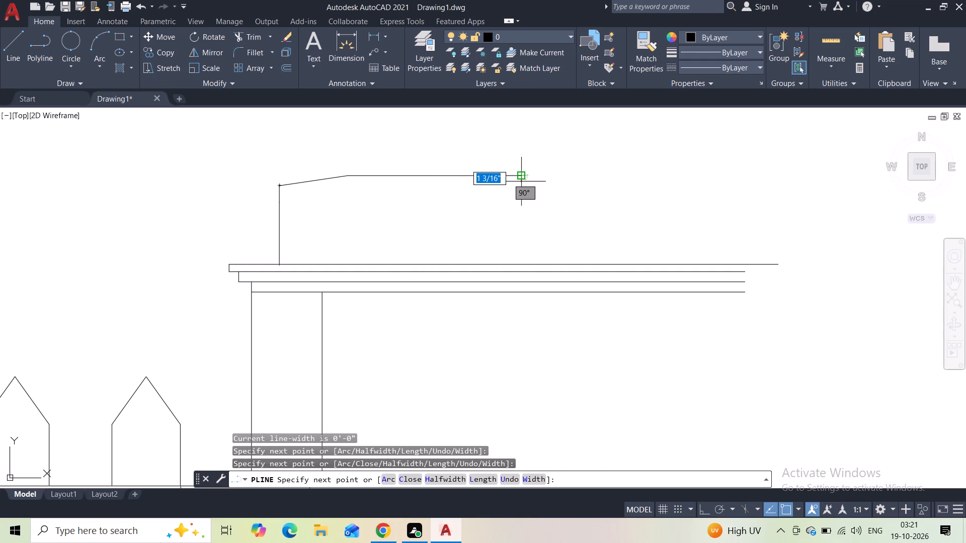
{"action": "key", "text": "Escape"}
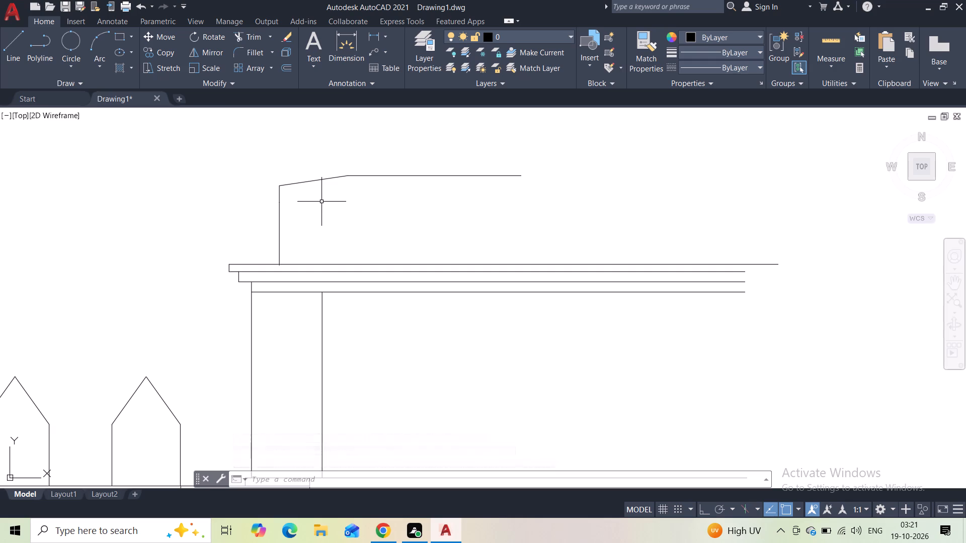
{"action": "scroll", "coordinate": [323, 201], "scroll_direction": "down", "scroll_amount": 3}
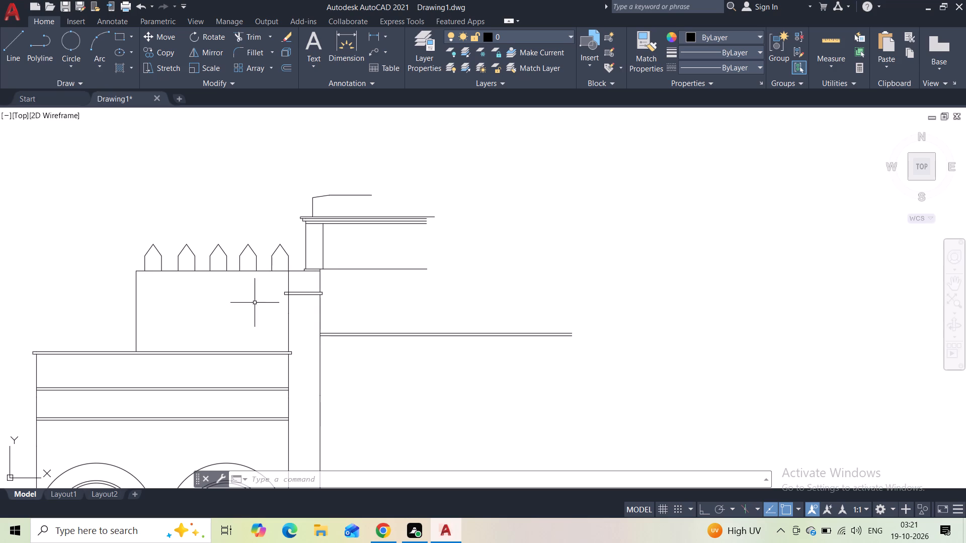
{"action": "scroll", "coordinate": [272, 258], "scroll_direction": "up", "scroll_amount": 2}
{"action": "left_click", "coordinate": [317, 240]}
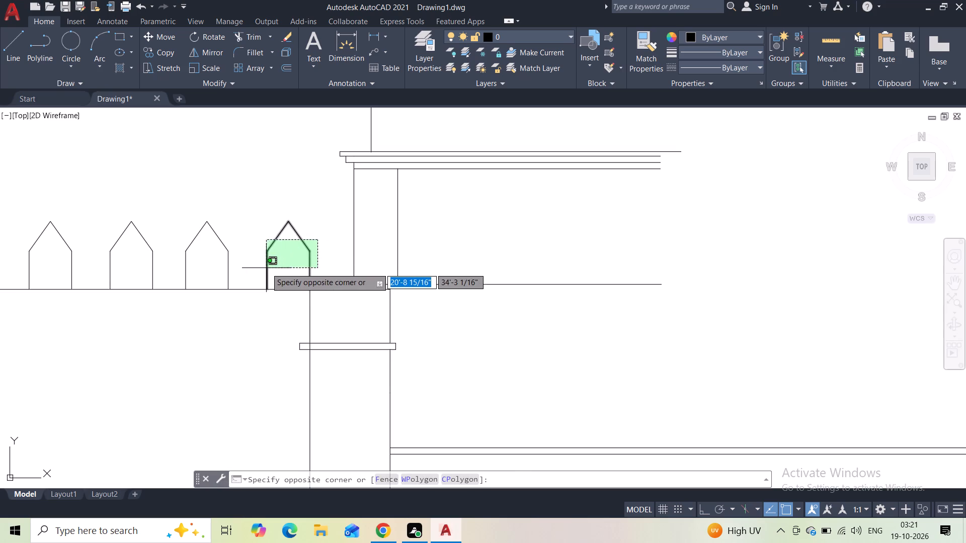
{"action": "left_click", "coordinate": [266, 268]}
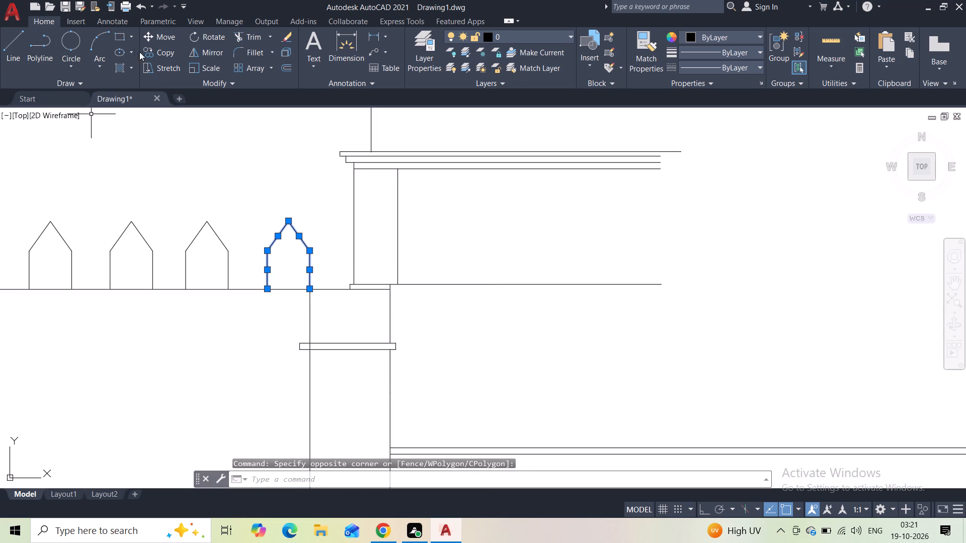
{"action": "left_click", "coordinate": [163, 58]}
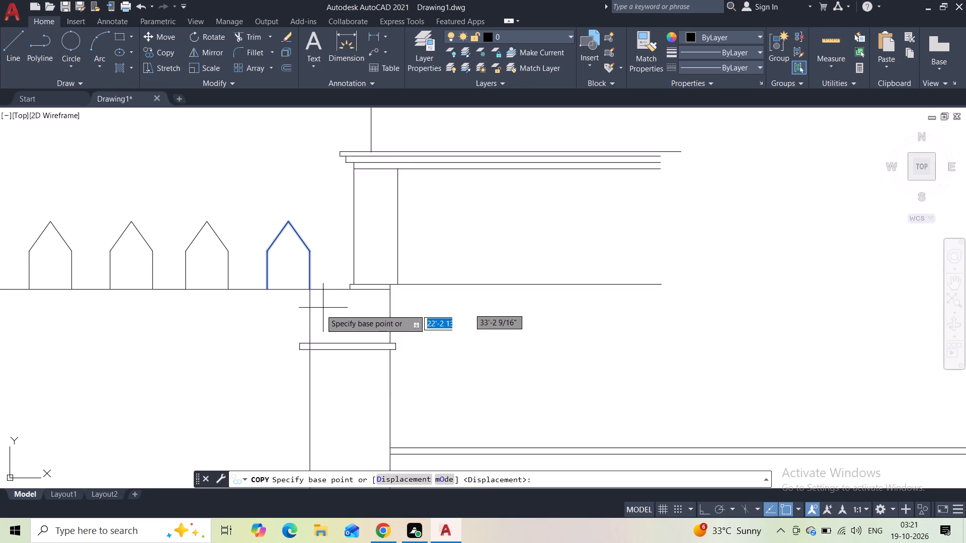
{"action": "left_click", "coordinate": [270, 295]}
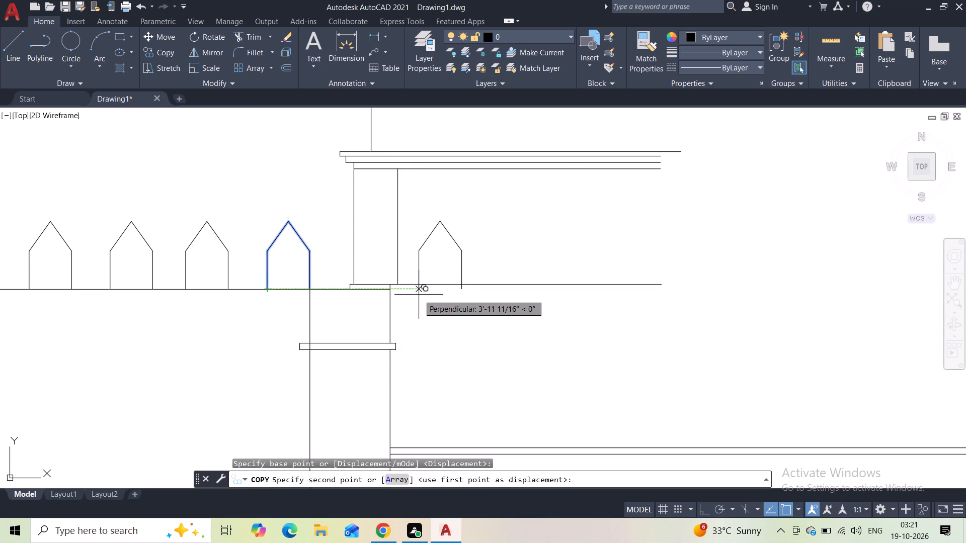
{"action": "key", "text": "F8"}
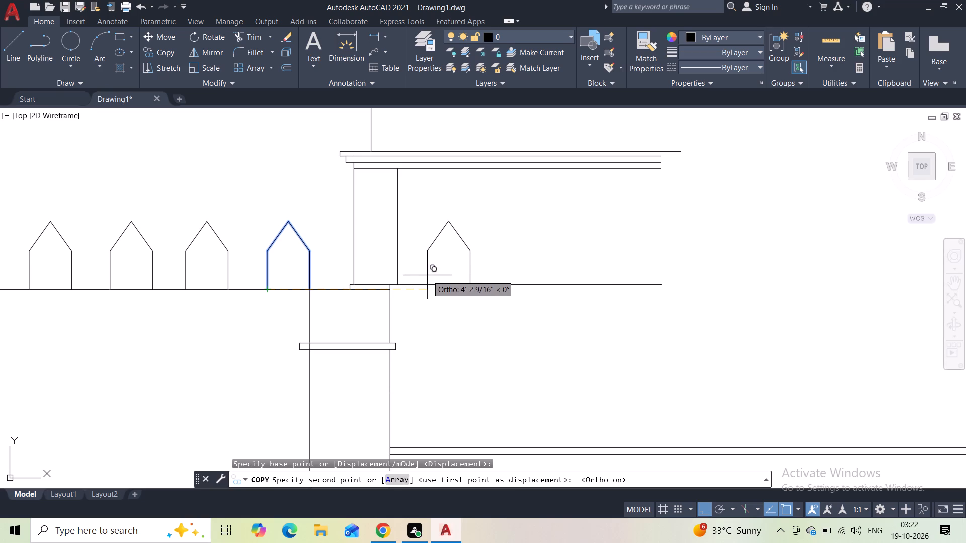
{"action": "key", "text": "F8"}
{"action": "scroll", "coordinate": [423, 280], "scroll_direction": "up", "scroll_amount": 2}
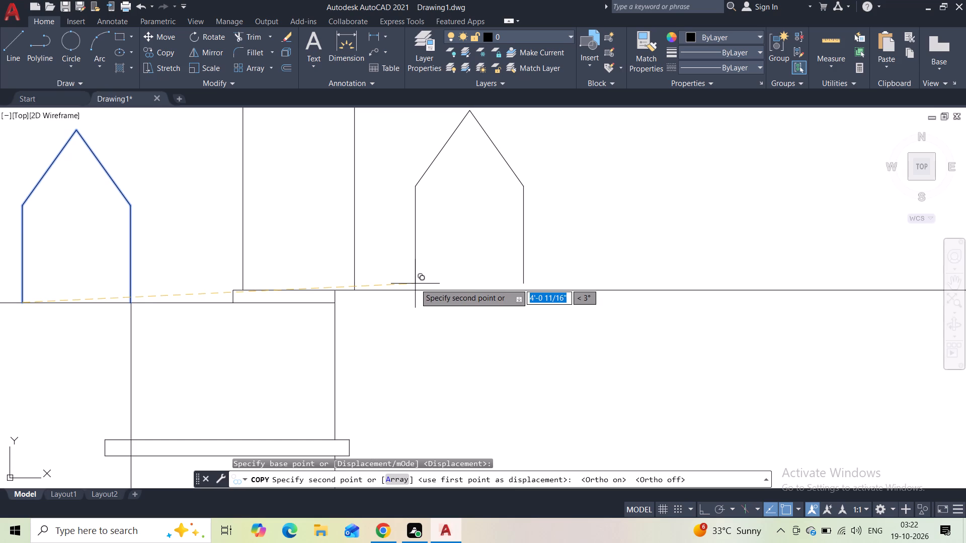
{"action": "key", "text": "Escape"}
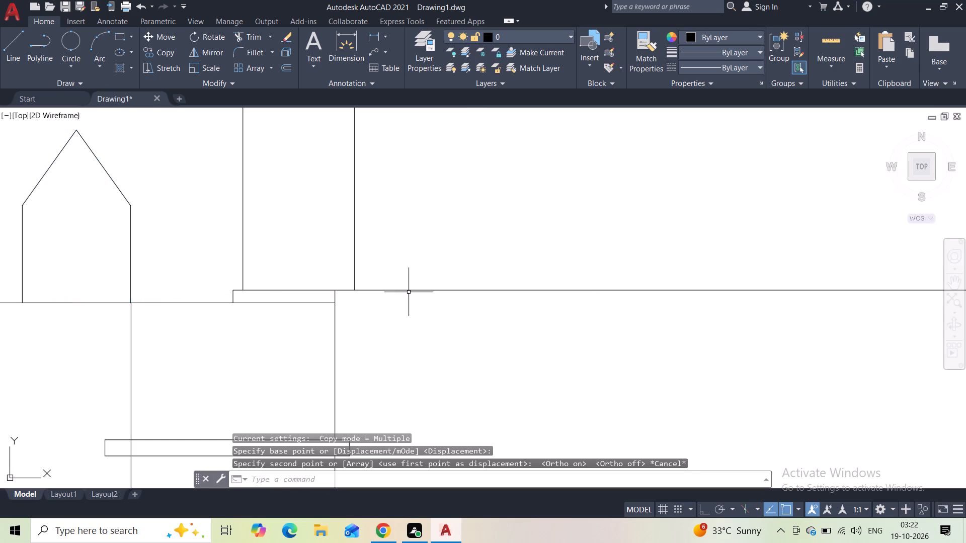
Draw a horizontal line rightward from the tall column's top right corner, running just below the parapet's base line.
{"action": "scroll", "coordinate": [377, 310], "scroll_direction": "down", "scroll_amount": 2}
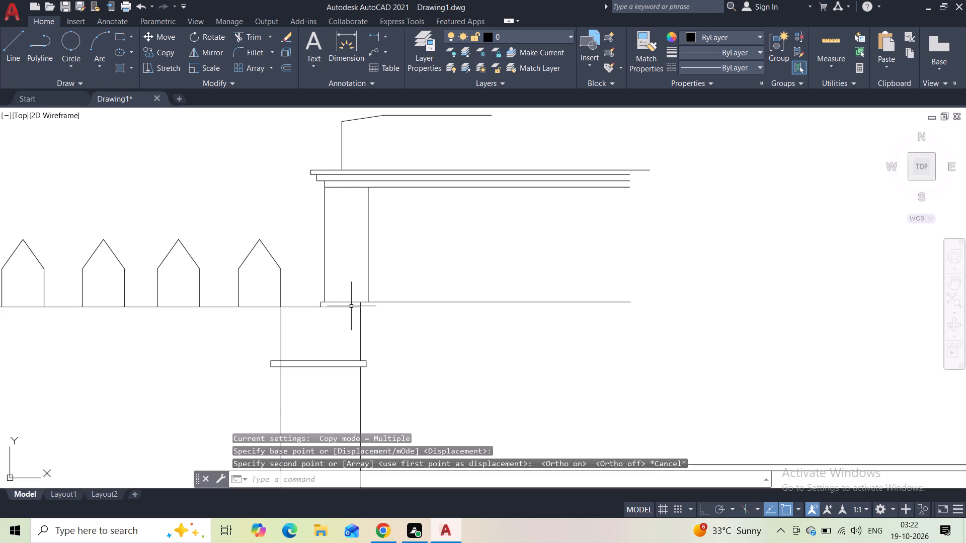
{"action": "left_click", "coordinate": [18, 66]}
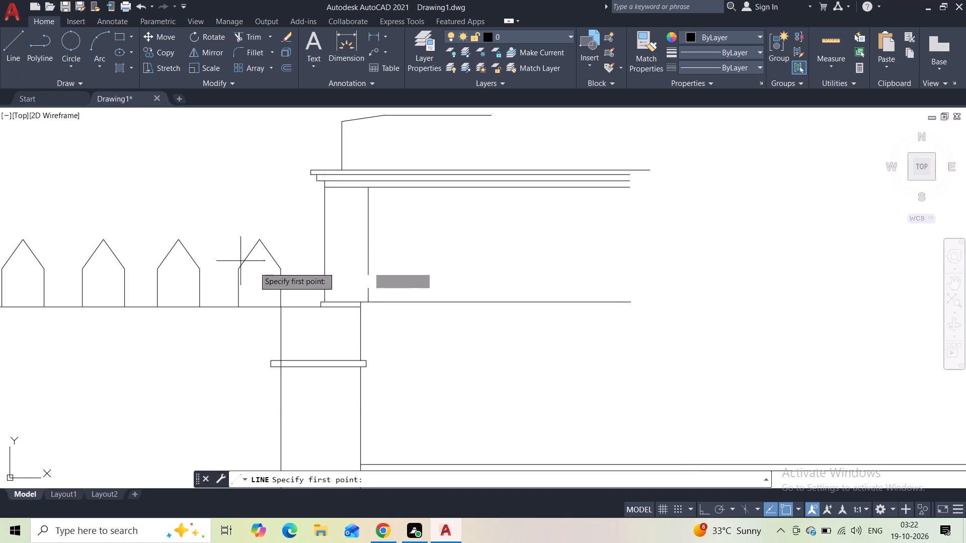
{"action": "left_click", "coordinate": [363, 312]}
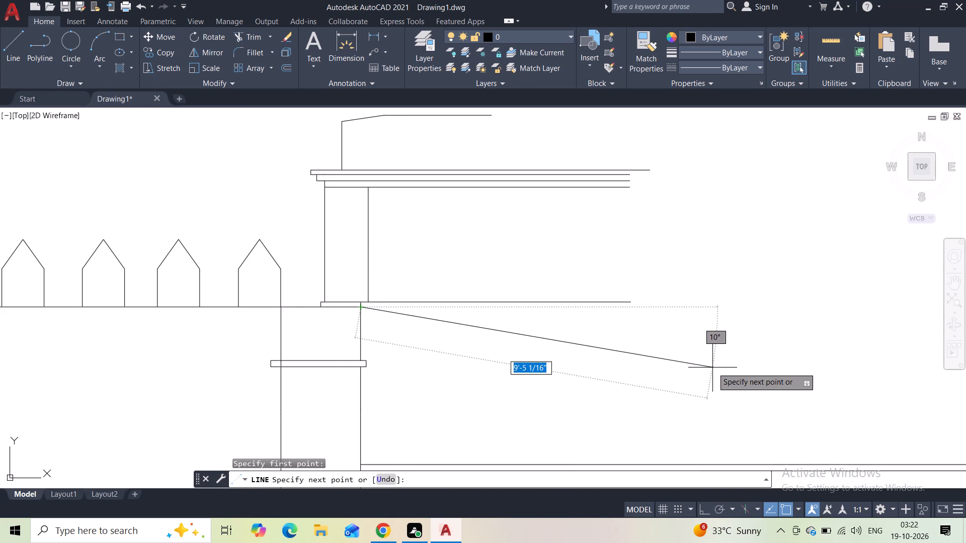
{"action": "key", "text": "F8"}
{"action": "left_click", "coordinate": [639, 332]}
{"action": "key", "text": "Escape"}
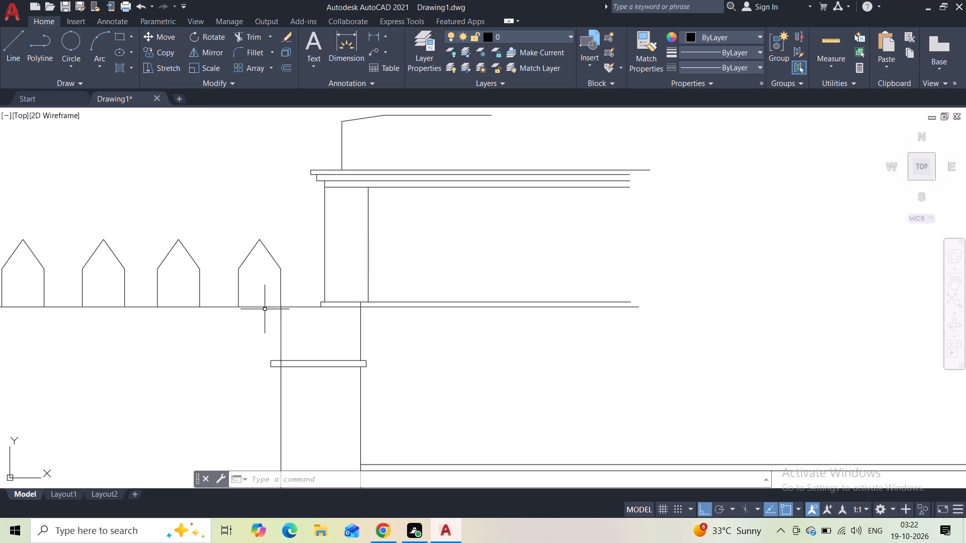
Copy the battlement nearest the tall column to four spots along the new line, including offsets of about 3'-8 15/16", 7'-6 15/16" and 9'-3 1/8".
{"action": "left_click", "coordinate": [289, 246]}
{"action": "left_click", "coordinate": [227, 281]}
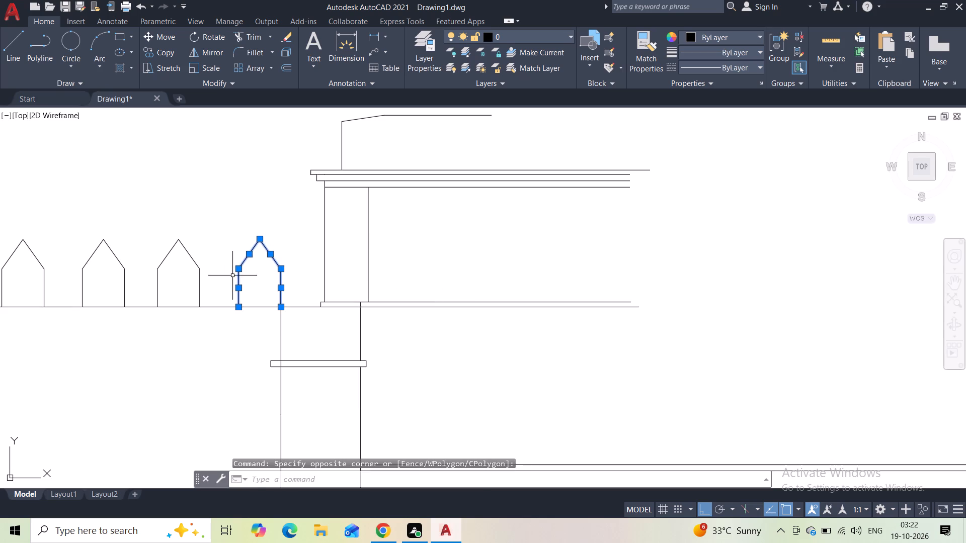
{"action": "left_click", "coordinate": [173, 59]}
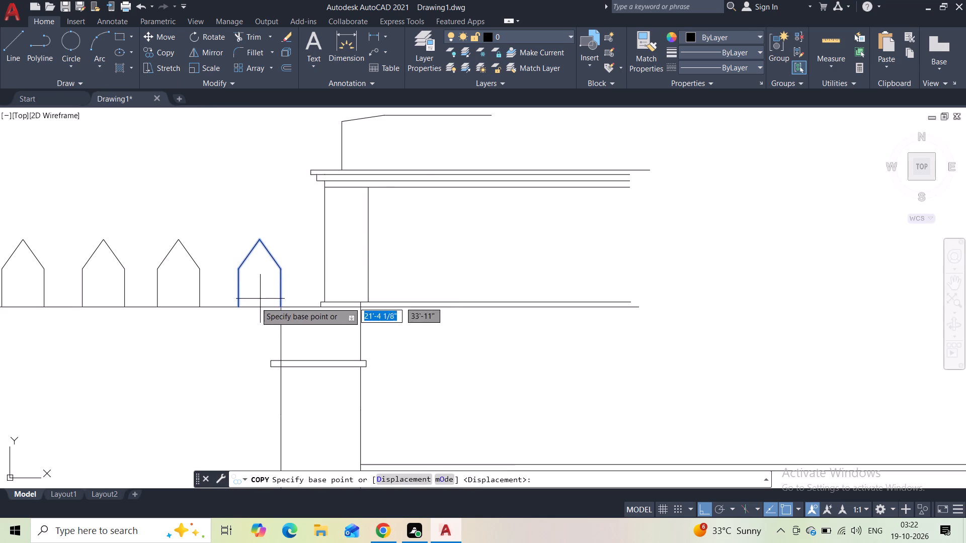
{"action": "left_click", "coordinate": [243, 310]}
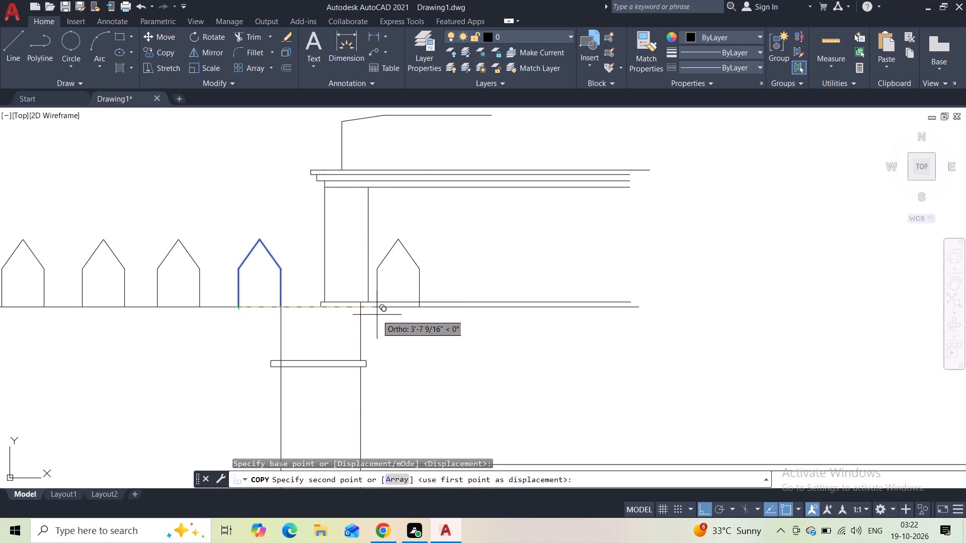
{"action": "scroll", "coordinate": [377, 314], "scroll_direction": "up", "scroll_amount": 2}
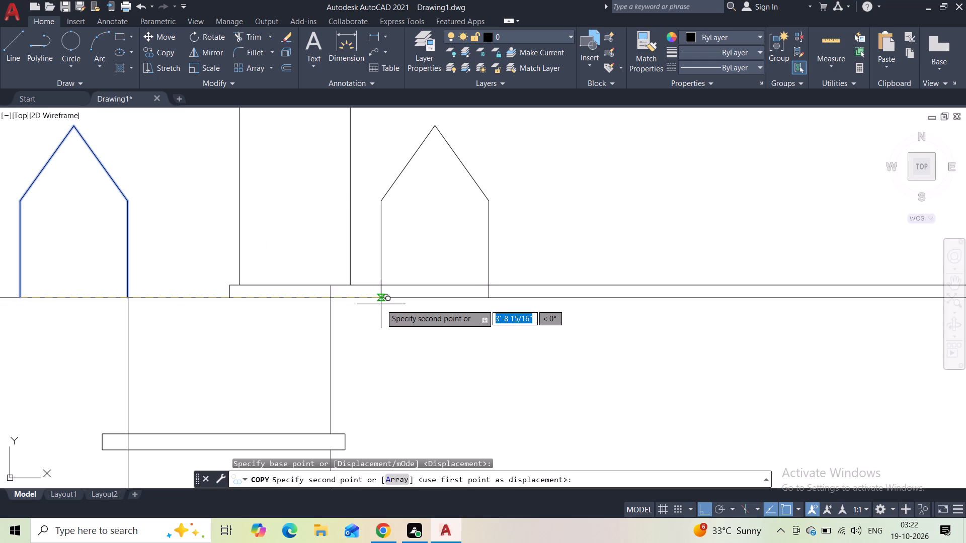
{"action": "left_click", "coordinate": [381, 304]}
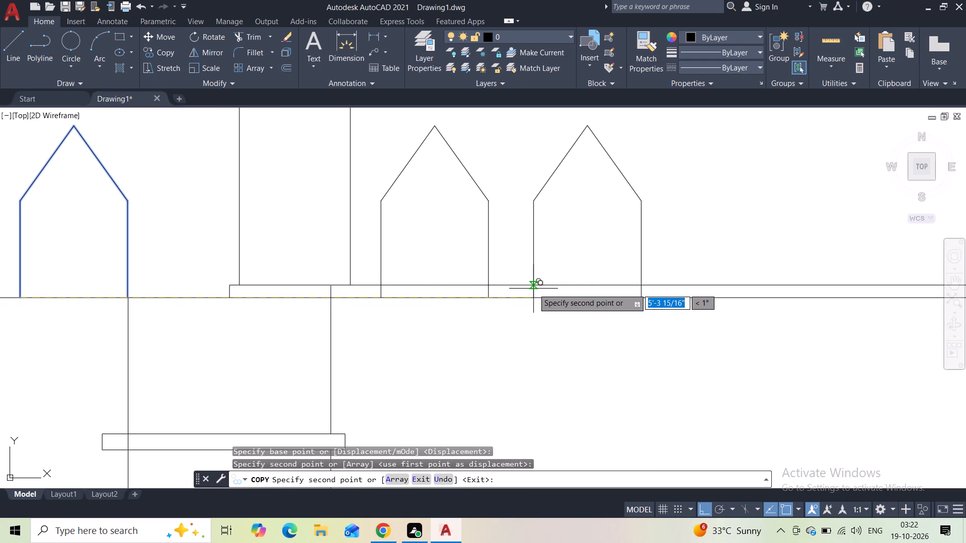
{"action": "left_click", "coordinate": [579, 299]}
{"action": "middle_click_drag", "start_coordinate": [587, 300], "coordinate": [587, 301]}
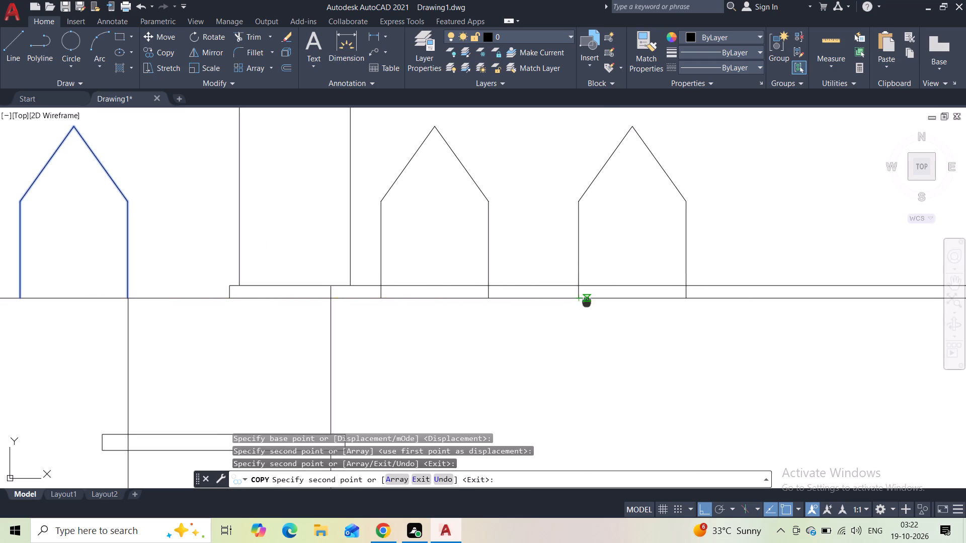
{"action": "middle_click_drag", "start_coordinate": [587, 301], "coordinate": [254, 272]}
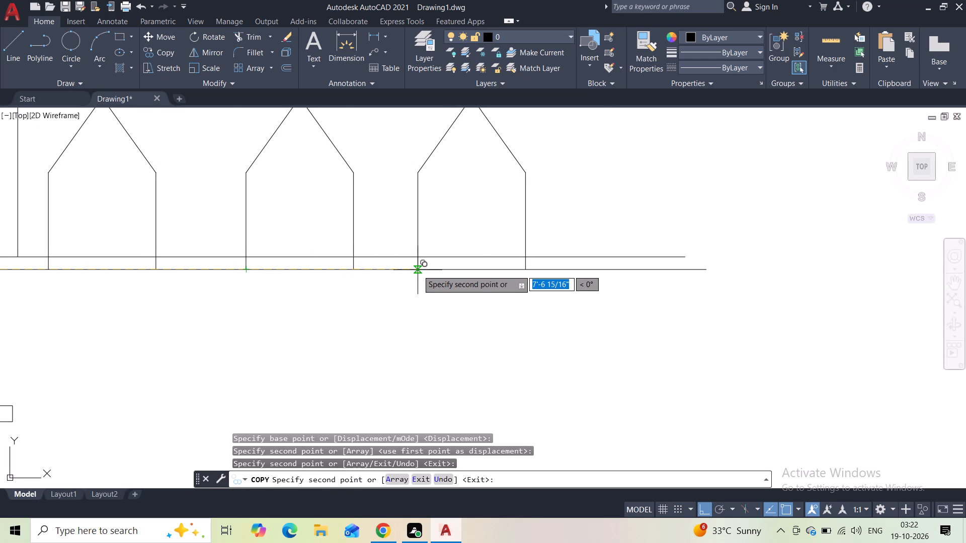
{"action": "left_click", "coordinate": [418, 270]}
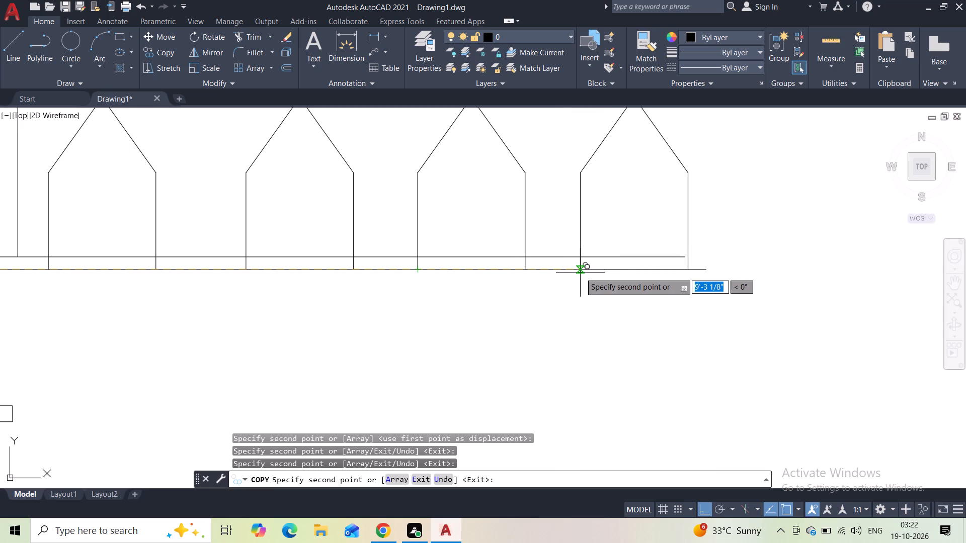
{"action": "left_click", "coordinate": [580, 273]}
{"action": "key", "text": "Escape"}
Draw a two-point circle between the left-slope midpoints of the first two battlements right of the parapet pier.
{"action": "scroll", "coordinate": [571, 275], "scroll_direction": "down", "scroll_amount": 3}
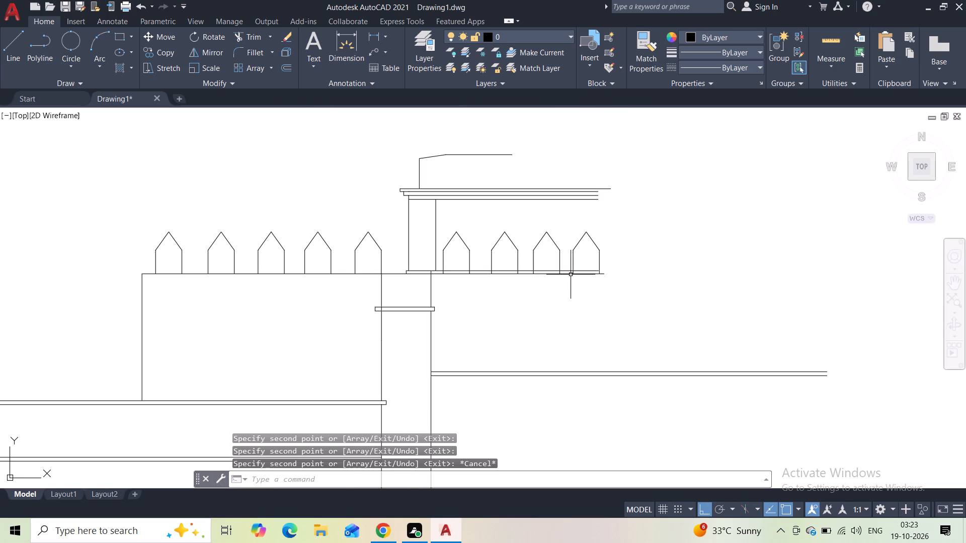
{"action": "scroll", "coordinate": [570, 275], "scroll_direction": "down", "scroll_amount": 1}
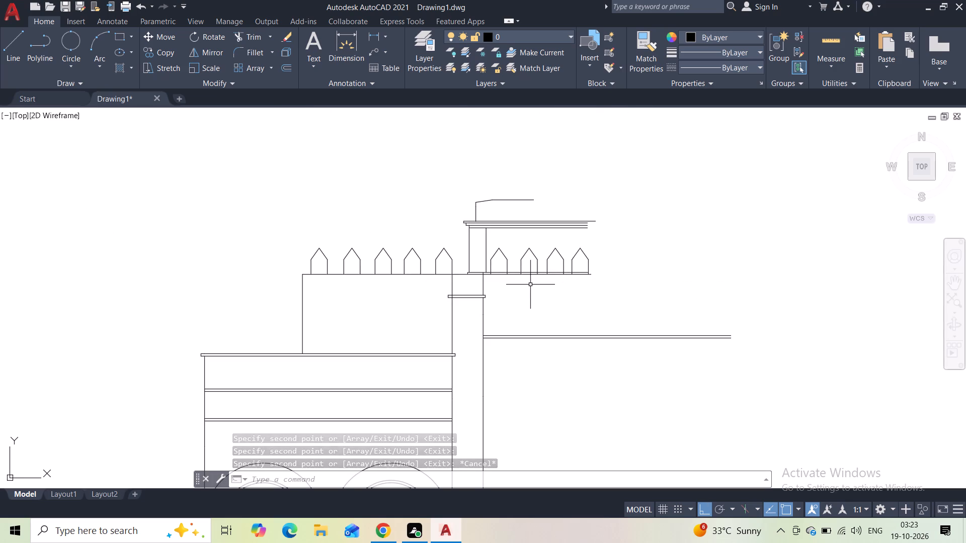
{"action": "scroll", "coordinate": [503, 233], "scroll_direction": "up", "scroll_amount": 1}
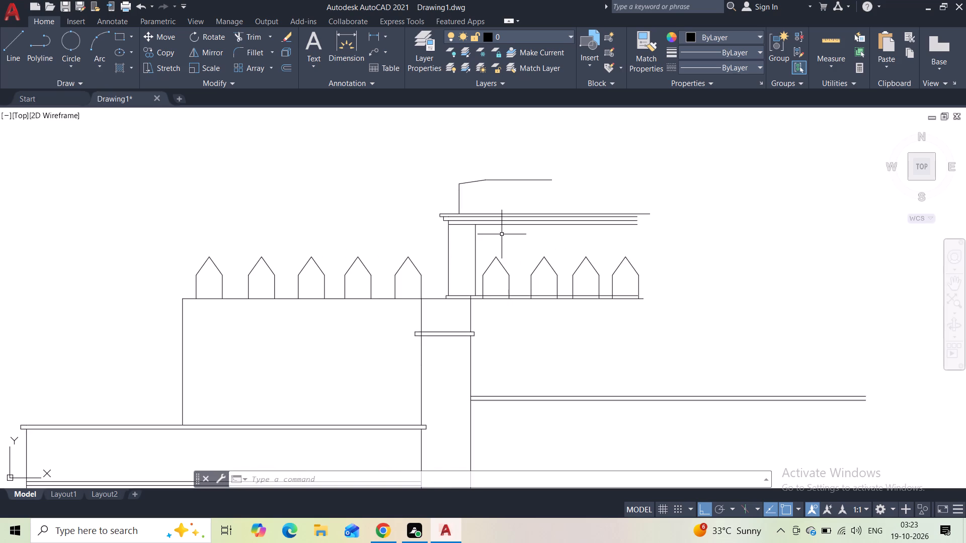
{"action": "scroll", "coordinate": [497, 249], "scroll_direction": "up", "scroll_amount": 1}
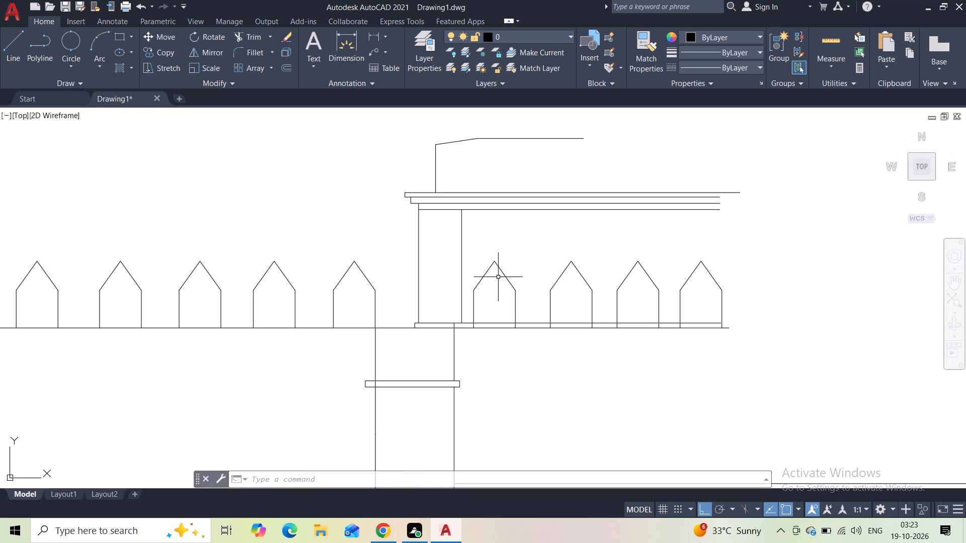
{"action": "left_click", "coordinate": [71, 64]}
{"action": "left_click", "coordinate": [90, 136]}
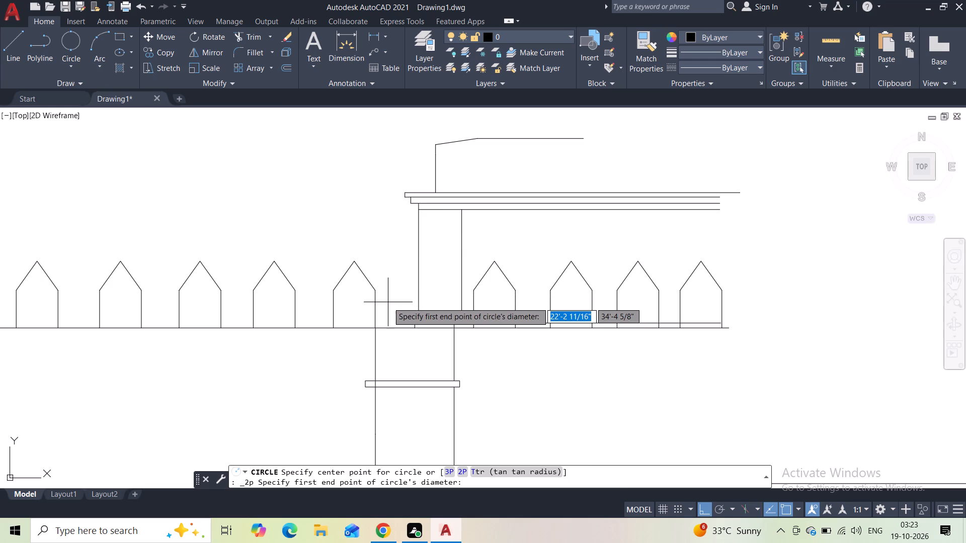
{"action": "left_click", "coordinate": [481, 275]}
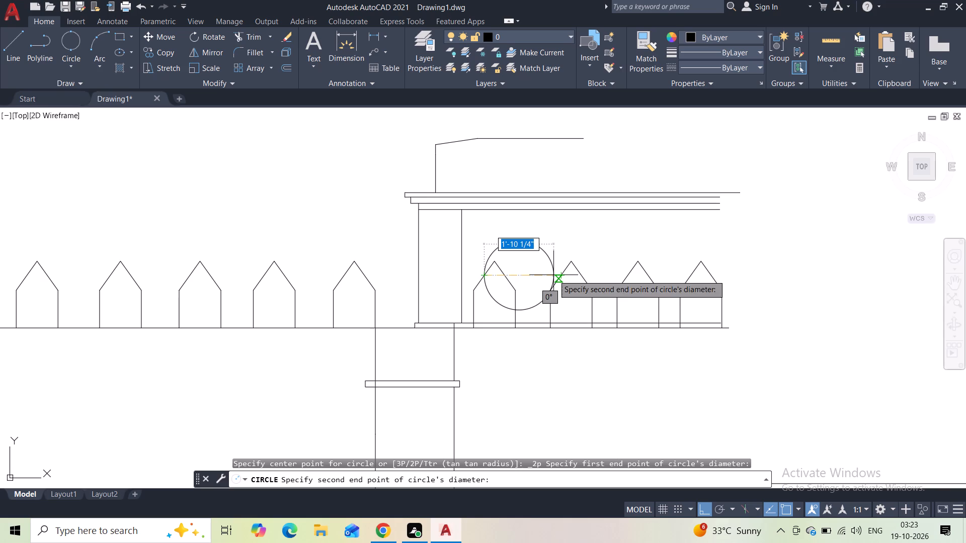
{"action": "scroll", "coordinate": [553, 275], "scroll_direction": "up", "scroll_amount": 2}
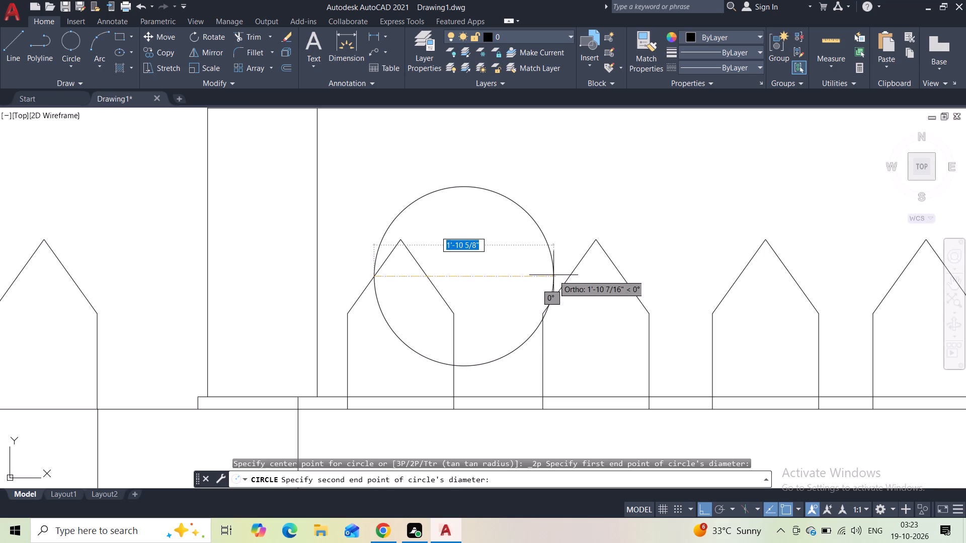
{"action": "left_click", "coordinate": [567, 278]}
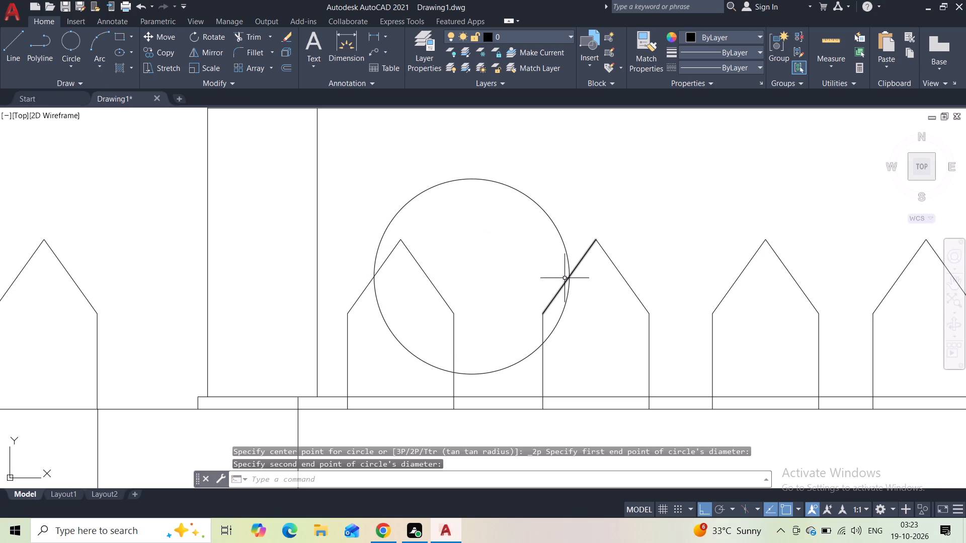
Trim the circle's lower part below the battlement slopes and the upper base line between those two battlements, leaving the upper arc.
{"action": "left_click", "coordinate": [258, 42]}
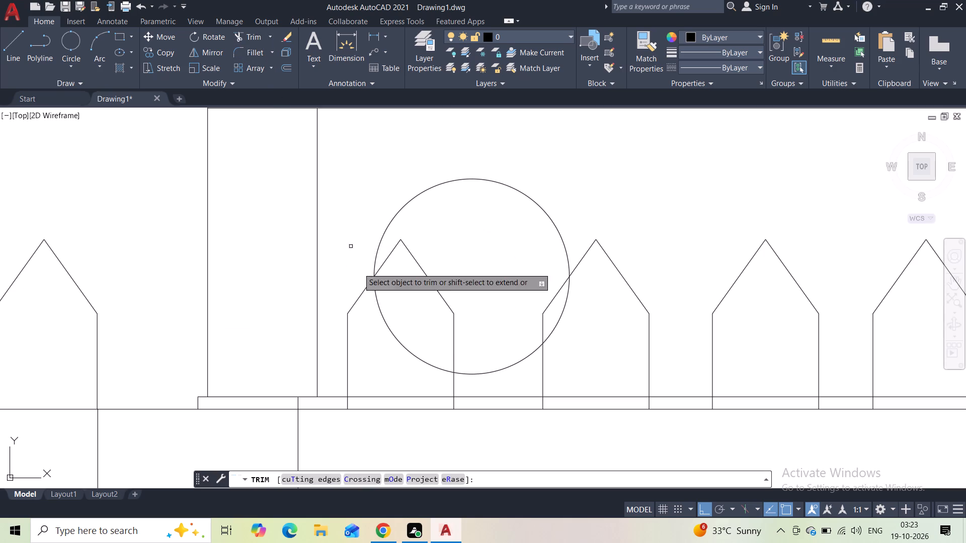
{"action": "left_click_drag", "start_coordinate": [389, 318], "coordinate": [374, 354]}
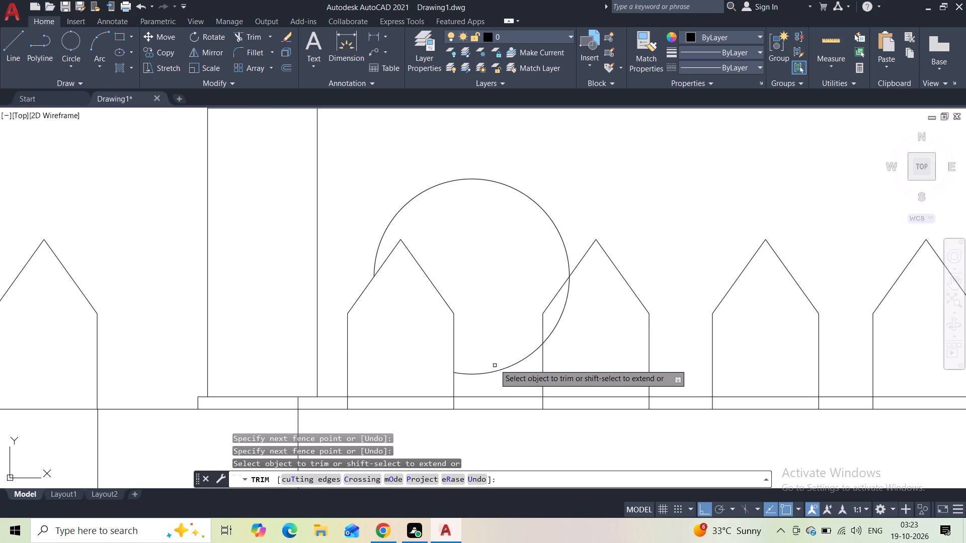
{"action": "left_click_drag", "start_coordinate": [495, 364], "coordinate": [508, 399]}
{"action": "left_click_drag", "start_coordinate": [547, 320], "coordinate": [561, 322]}
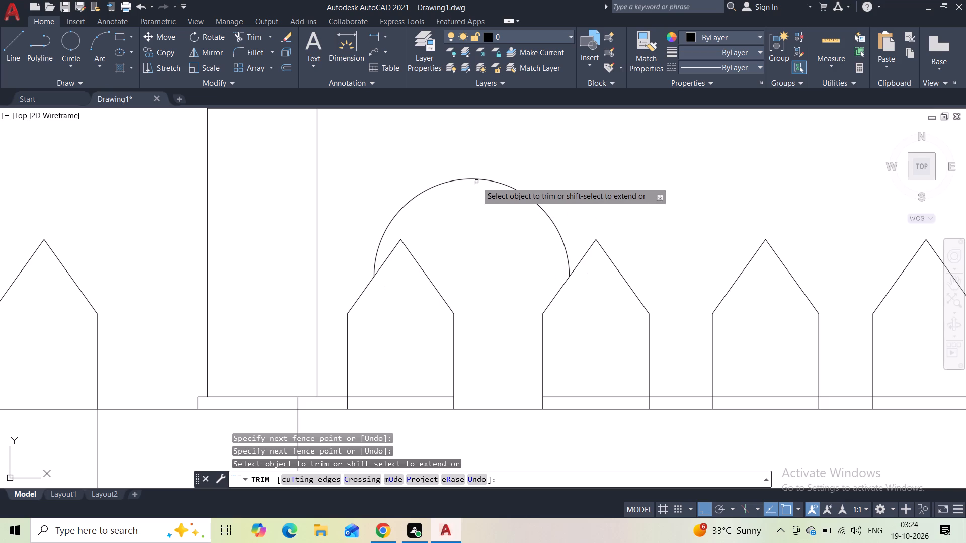
{"action": "key", "text": "Escape"}
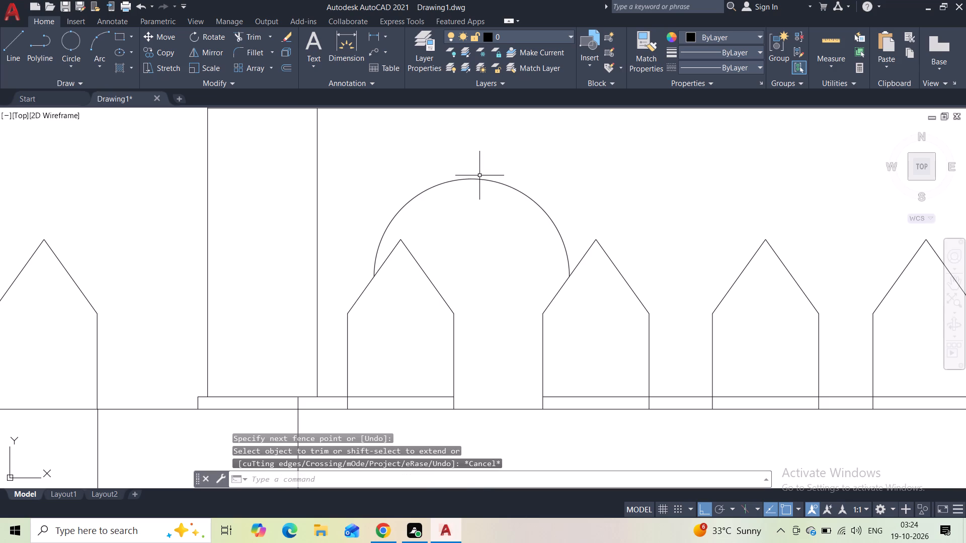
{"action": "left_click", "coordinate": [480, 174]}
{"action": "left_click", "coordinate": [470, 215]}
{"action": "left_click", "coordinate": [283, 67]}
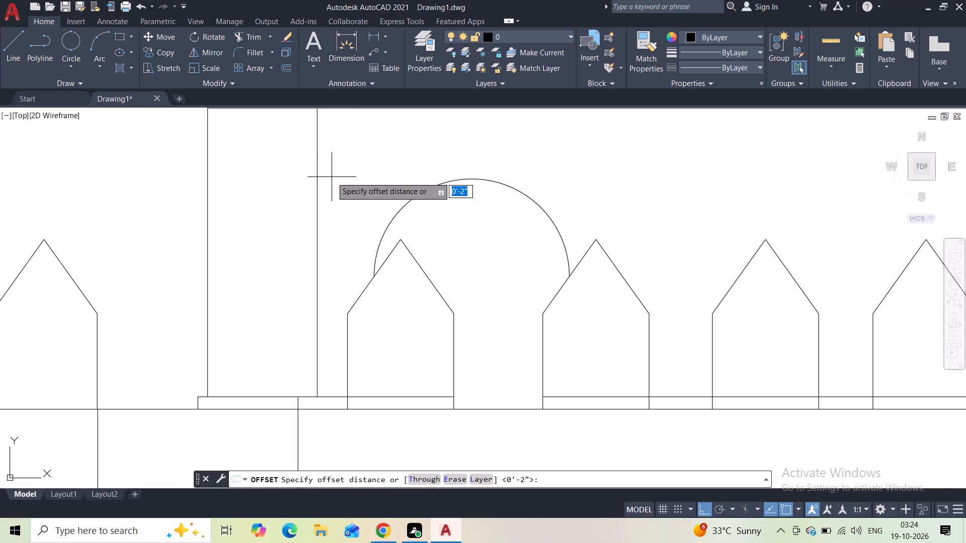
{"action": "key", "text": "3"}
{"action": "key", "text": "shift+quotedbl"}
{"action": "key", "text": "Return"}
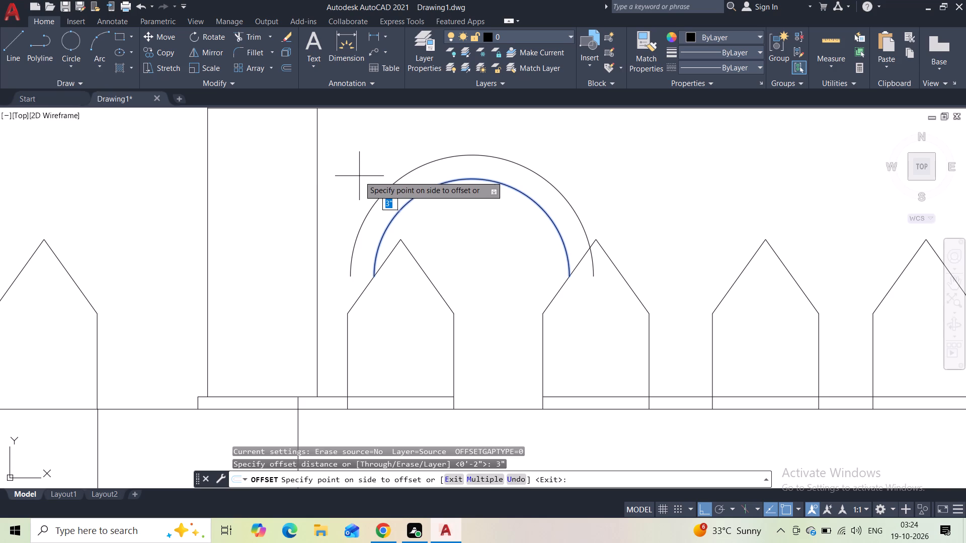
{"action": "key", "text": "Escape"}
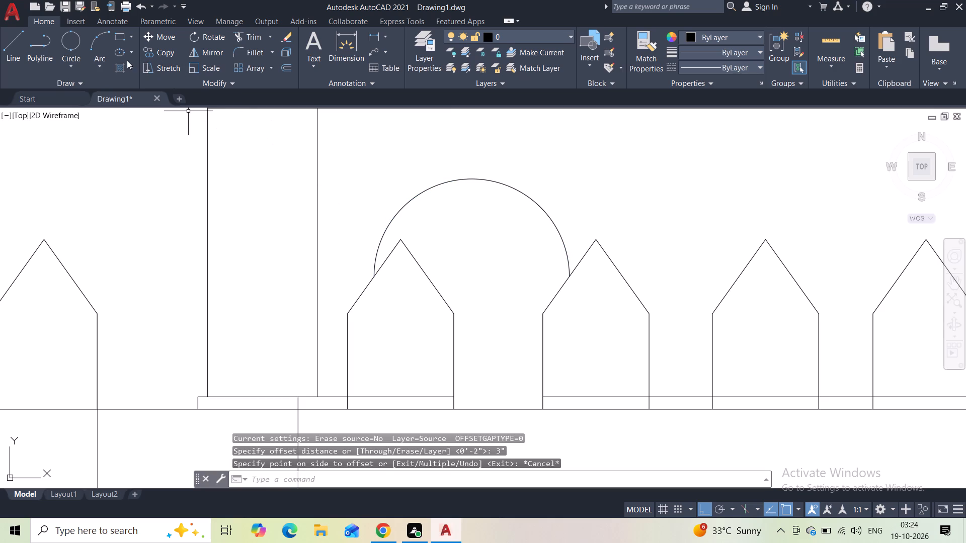
Draw a two-point circle starting on the left edge of the first battlement right of the pier, just below its shoulder.
{"action": "left_click", "coordinate": [60, 65]}
{"action": "left_click", "coordinate": [97, 150]}
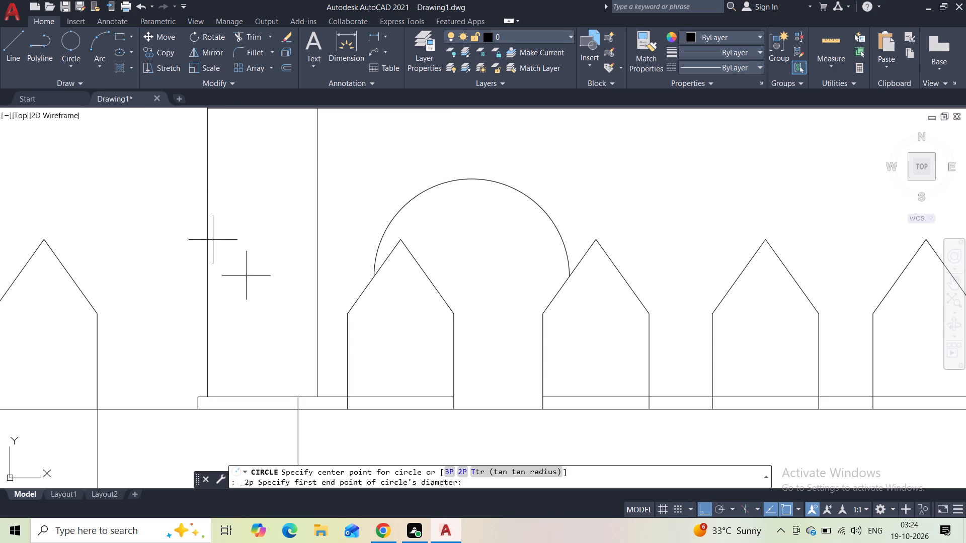
{"action": "left_click", "coordinate": [343, 324]}
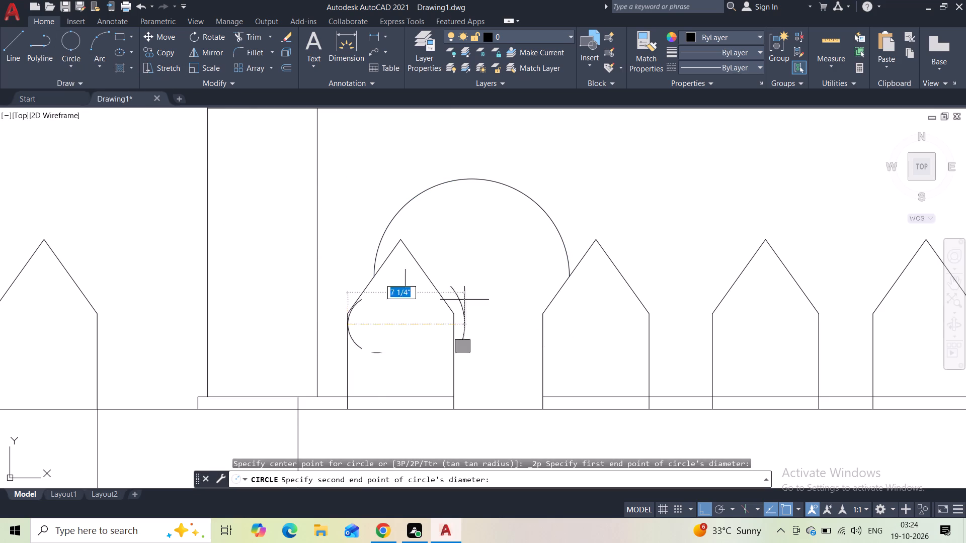
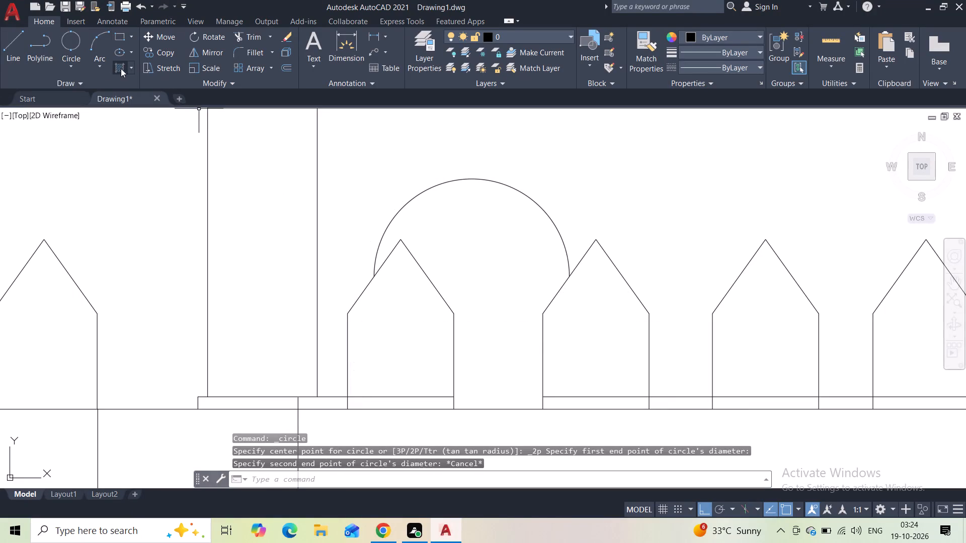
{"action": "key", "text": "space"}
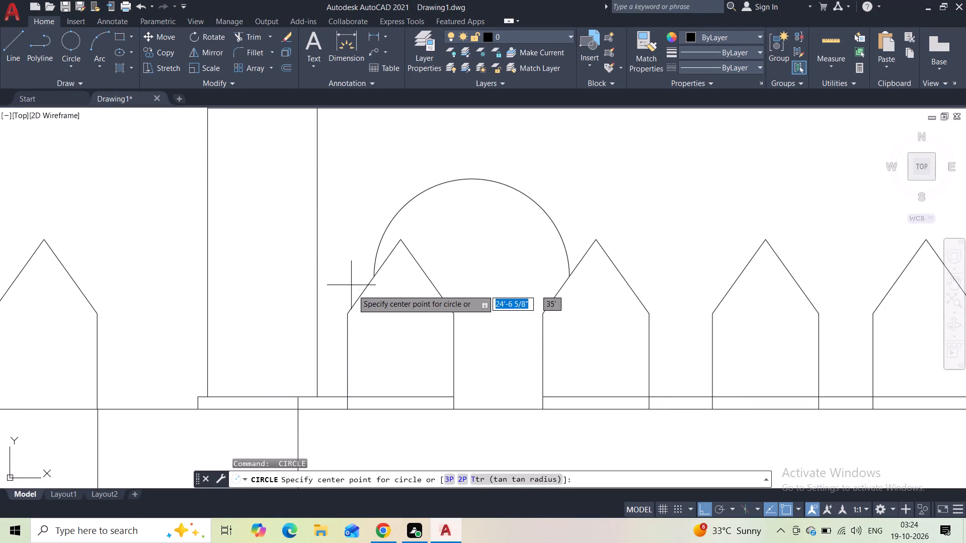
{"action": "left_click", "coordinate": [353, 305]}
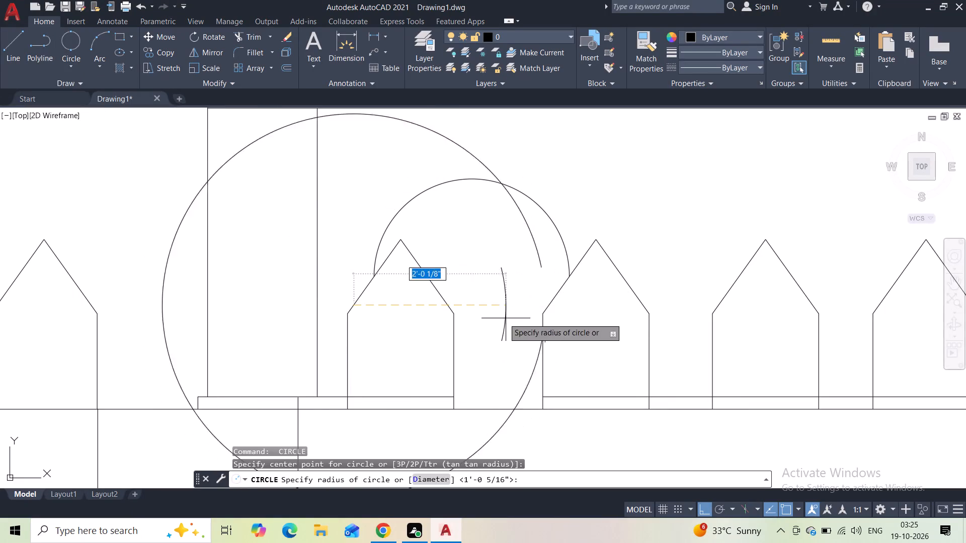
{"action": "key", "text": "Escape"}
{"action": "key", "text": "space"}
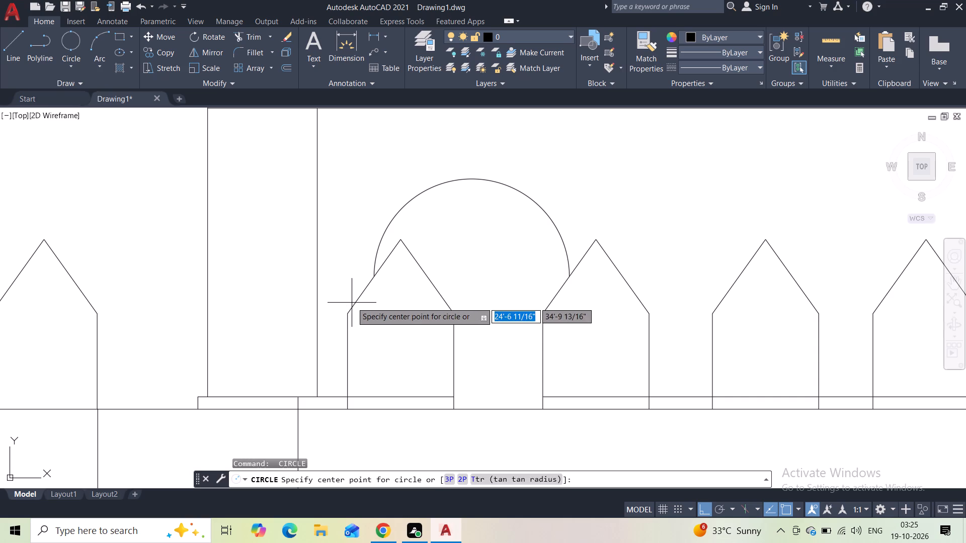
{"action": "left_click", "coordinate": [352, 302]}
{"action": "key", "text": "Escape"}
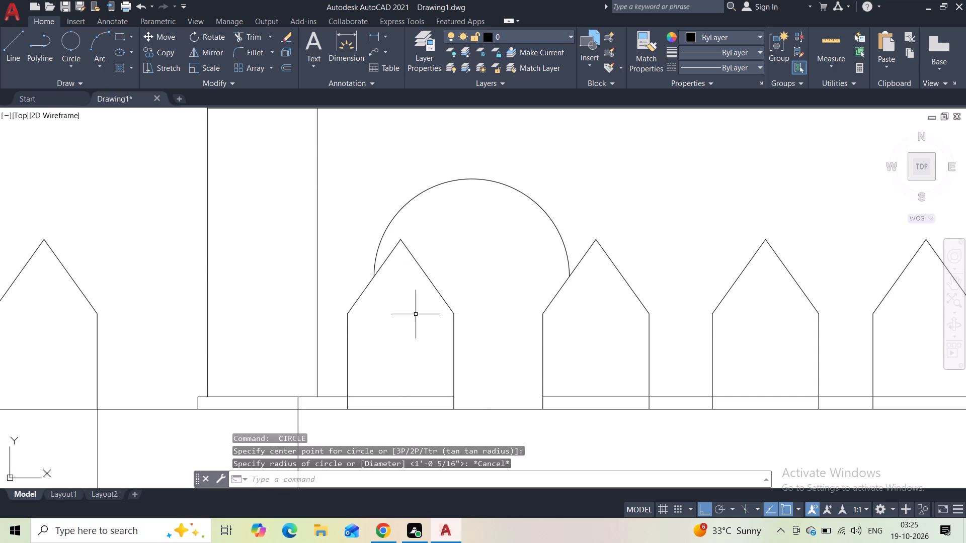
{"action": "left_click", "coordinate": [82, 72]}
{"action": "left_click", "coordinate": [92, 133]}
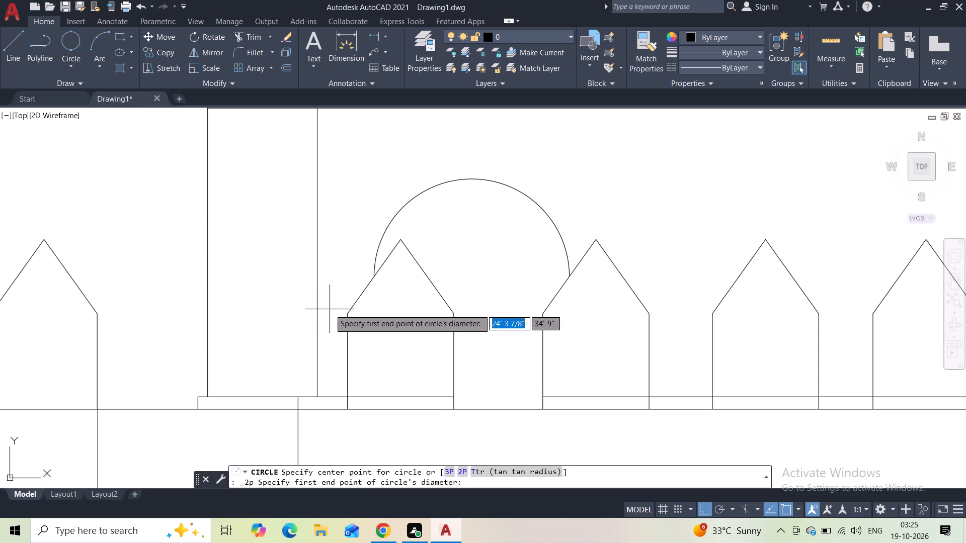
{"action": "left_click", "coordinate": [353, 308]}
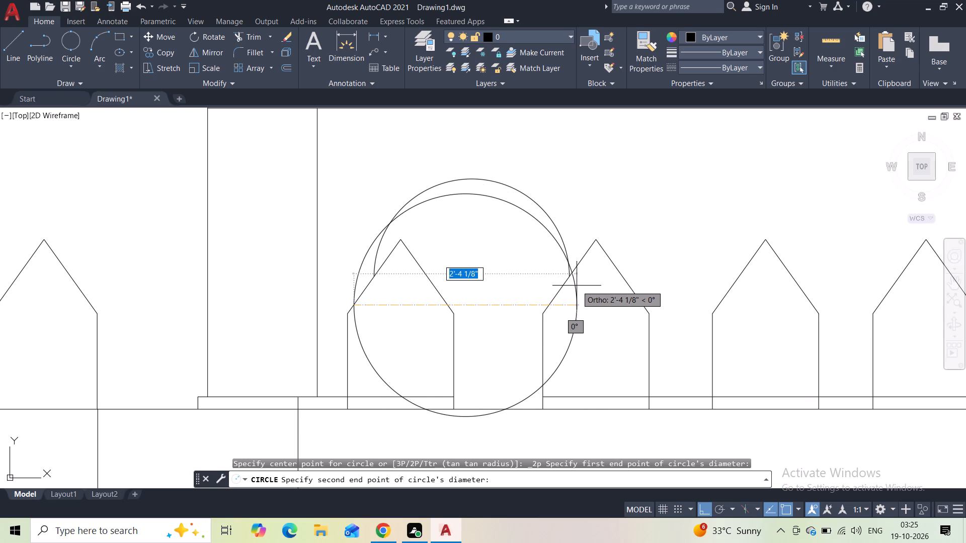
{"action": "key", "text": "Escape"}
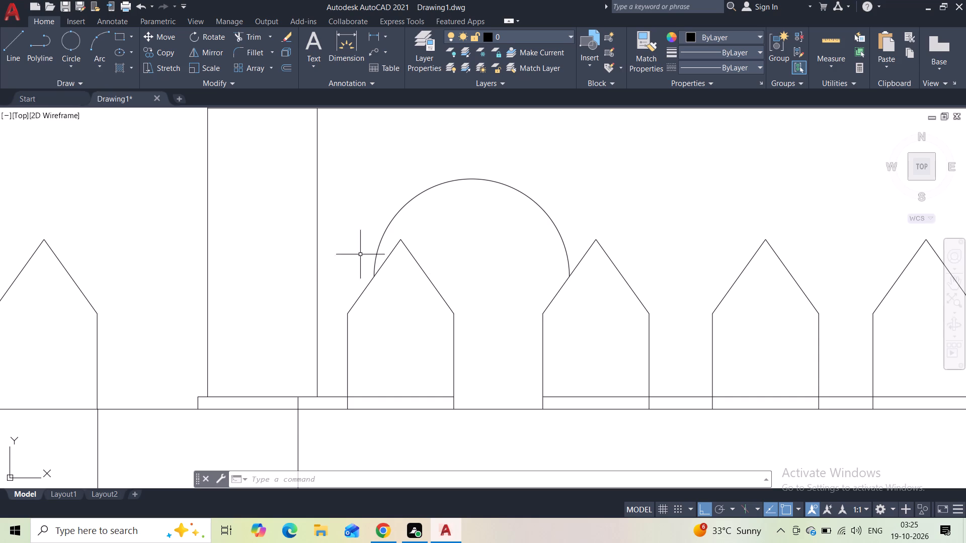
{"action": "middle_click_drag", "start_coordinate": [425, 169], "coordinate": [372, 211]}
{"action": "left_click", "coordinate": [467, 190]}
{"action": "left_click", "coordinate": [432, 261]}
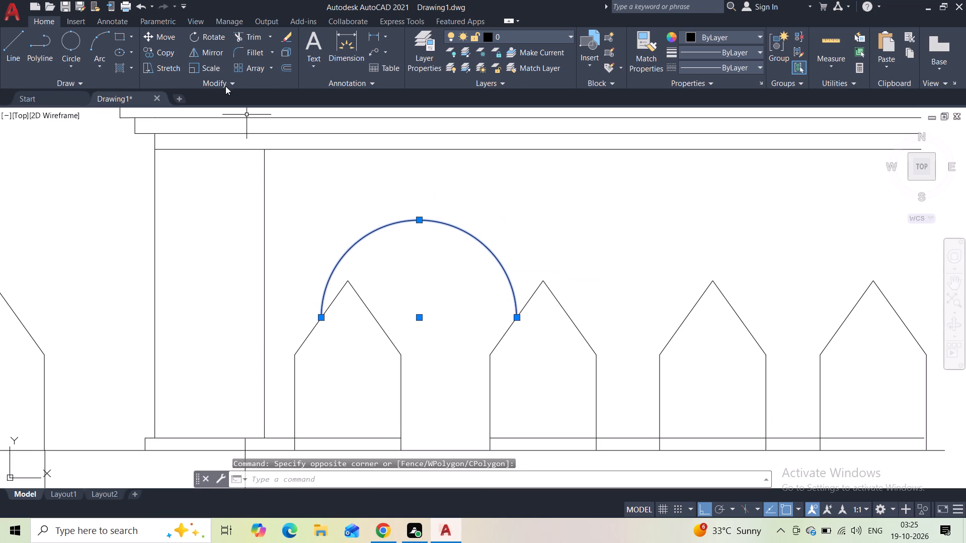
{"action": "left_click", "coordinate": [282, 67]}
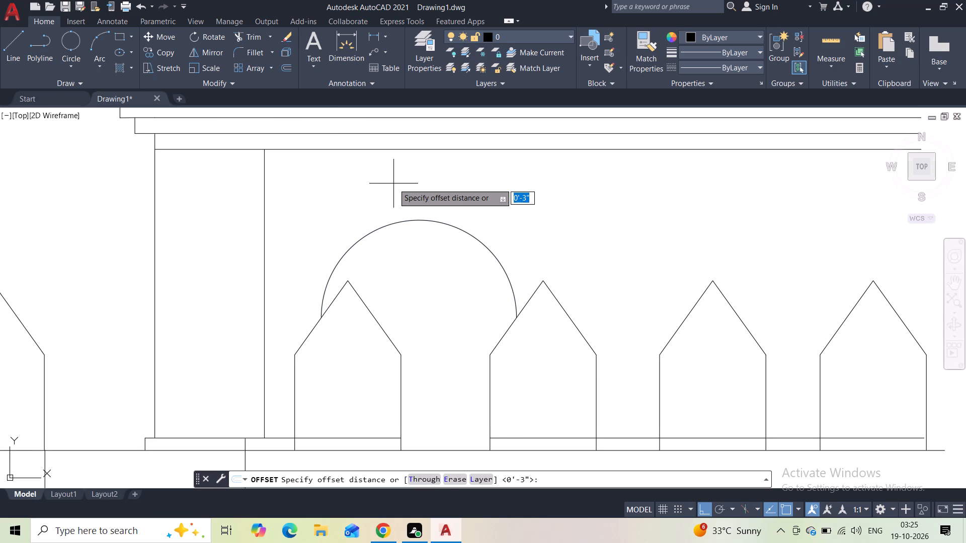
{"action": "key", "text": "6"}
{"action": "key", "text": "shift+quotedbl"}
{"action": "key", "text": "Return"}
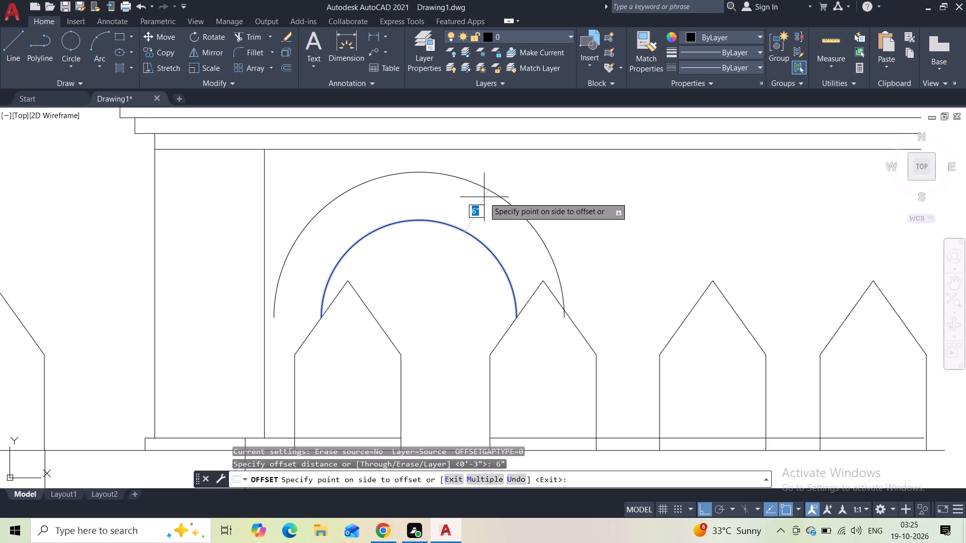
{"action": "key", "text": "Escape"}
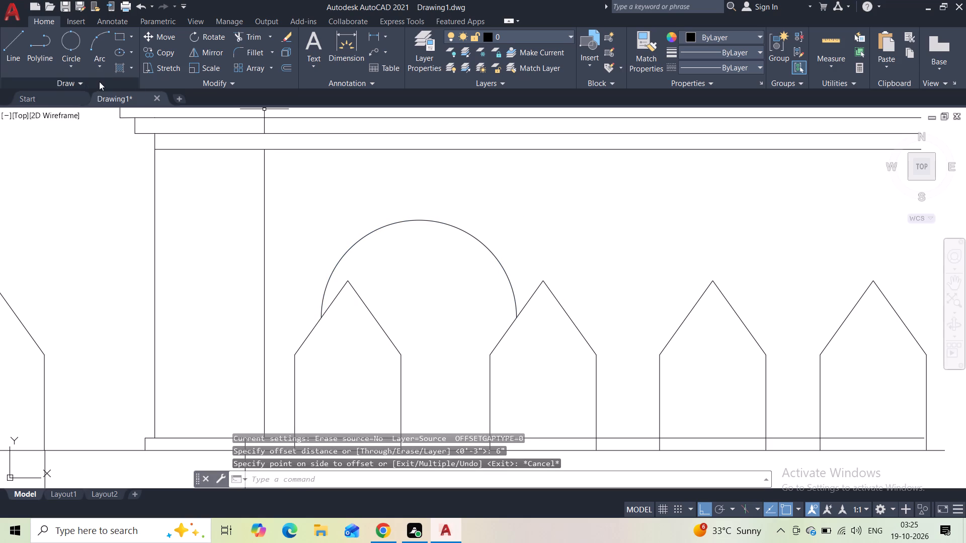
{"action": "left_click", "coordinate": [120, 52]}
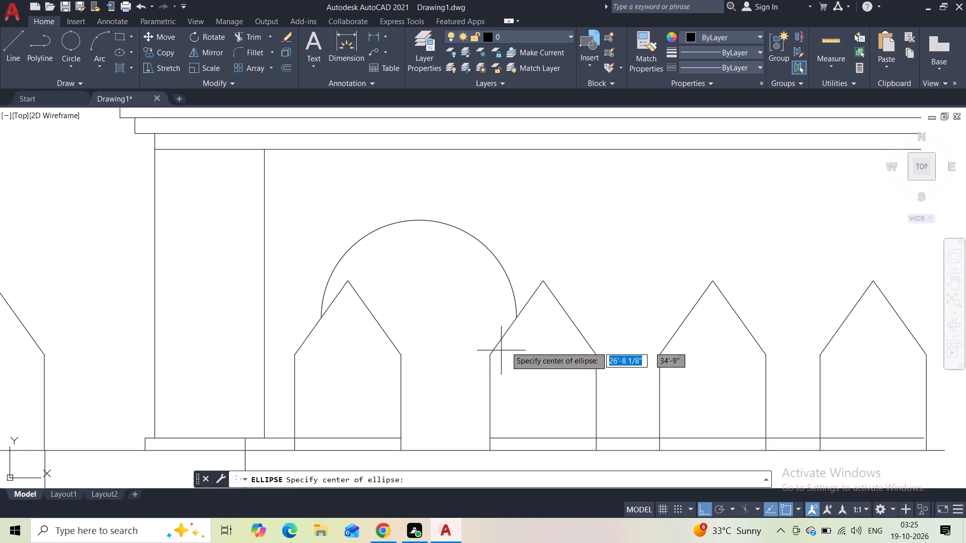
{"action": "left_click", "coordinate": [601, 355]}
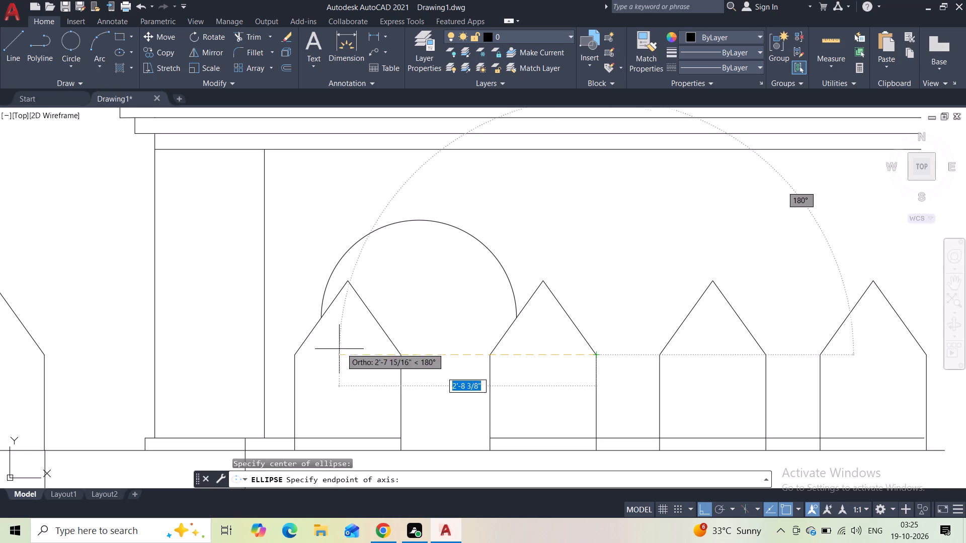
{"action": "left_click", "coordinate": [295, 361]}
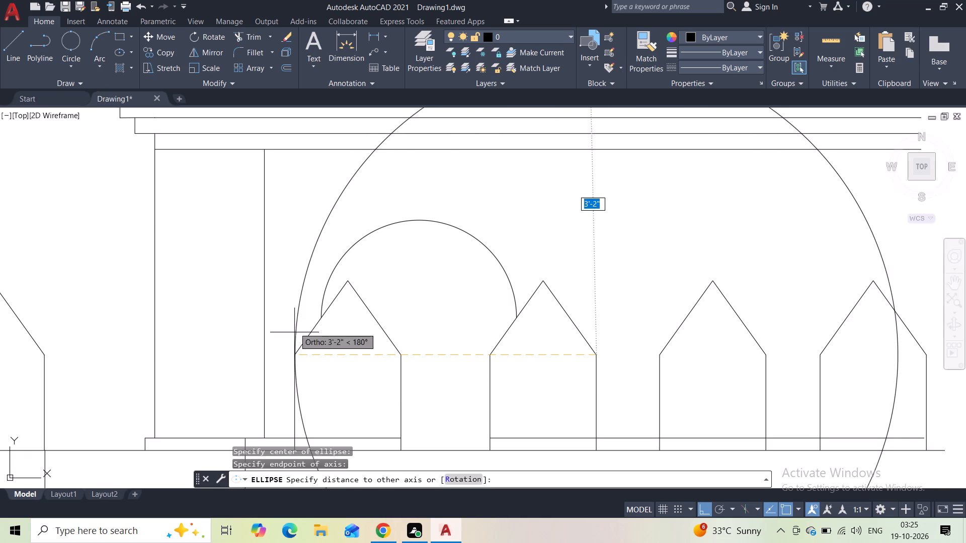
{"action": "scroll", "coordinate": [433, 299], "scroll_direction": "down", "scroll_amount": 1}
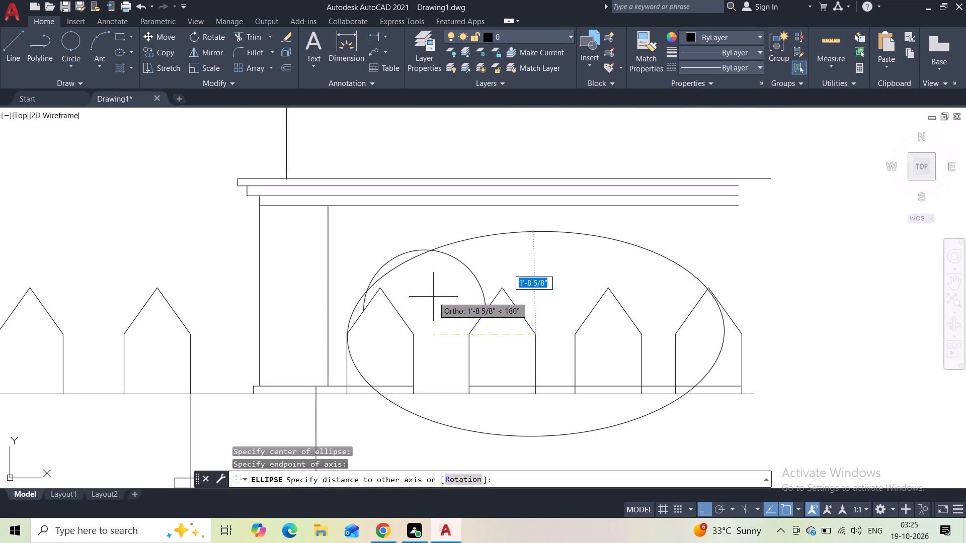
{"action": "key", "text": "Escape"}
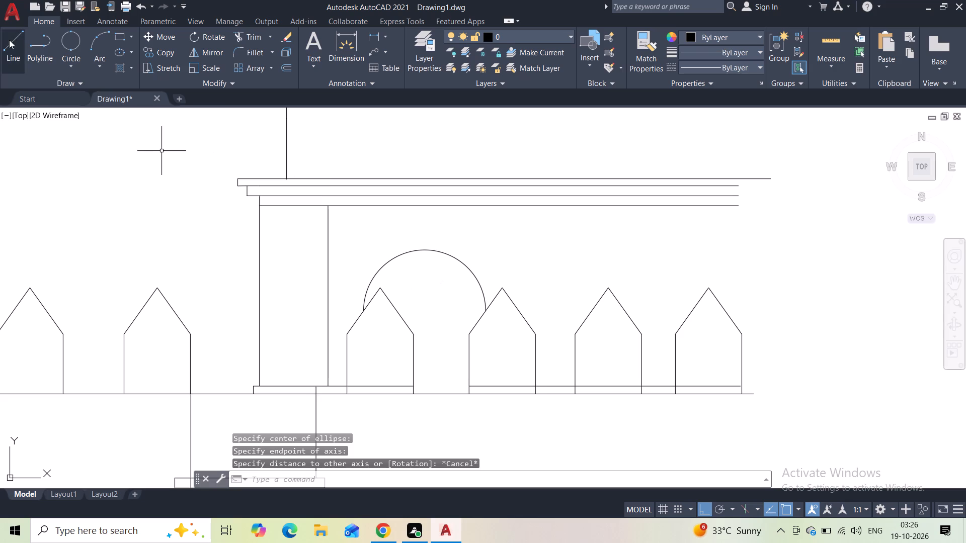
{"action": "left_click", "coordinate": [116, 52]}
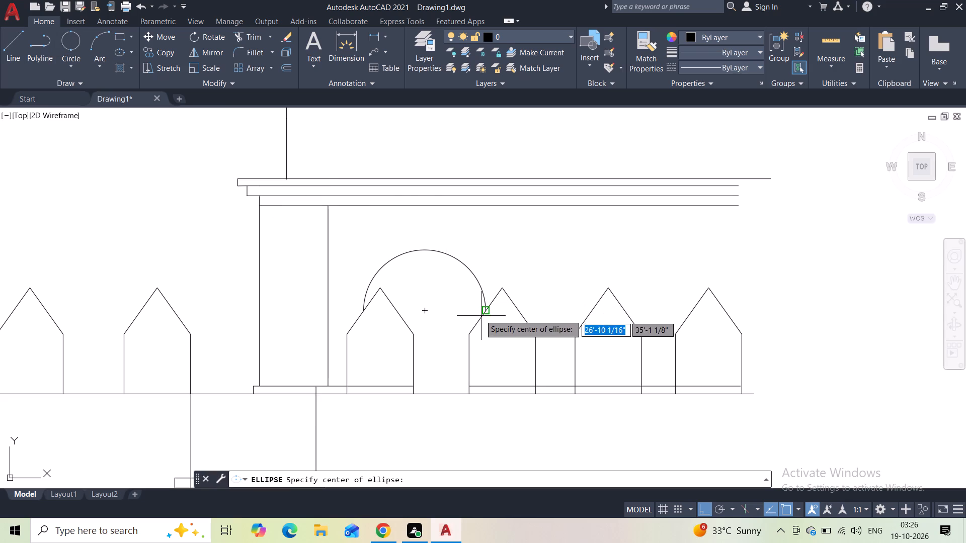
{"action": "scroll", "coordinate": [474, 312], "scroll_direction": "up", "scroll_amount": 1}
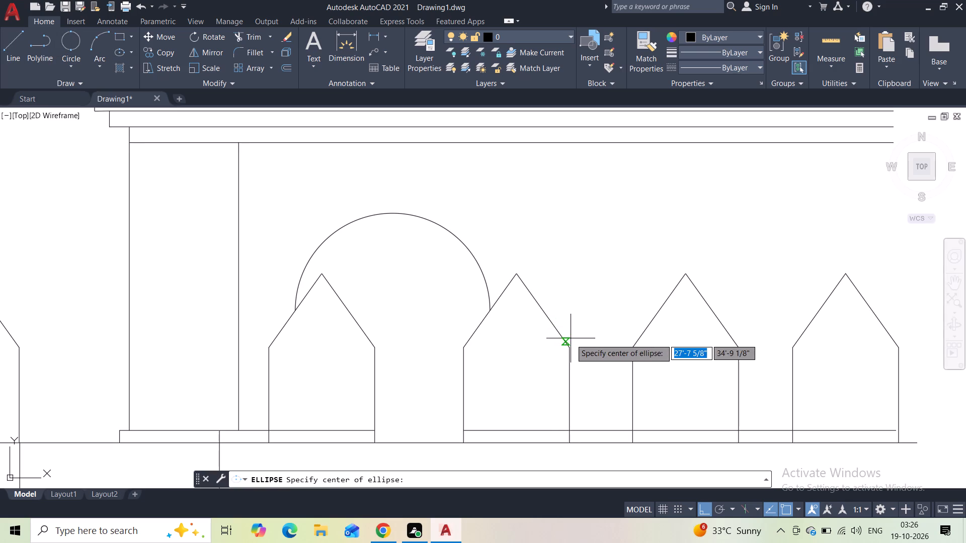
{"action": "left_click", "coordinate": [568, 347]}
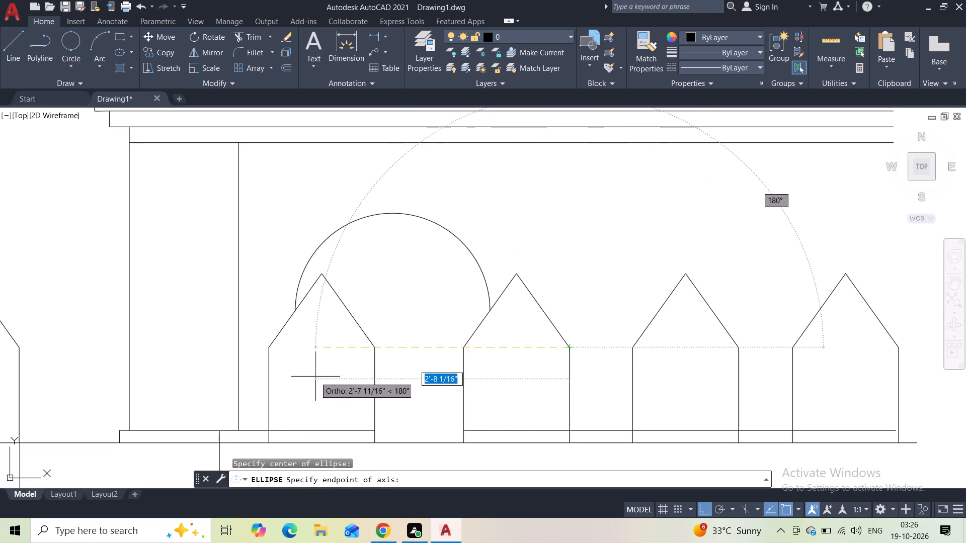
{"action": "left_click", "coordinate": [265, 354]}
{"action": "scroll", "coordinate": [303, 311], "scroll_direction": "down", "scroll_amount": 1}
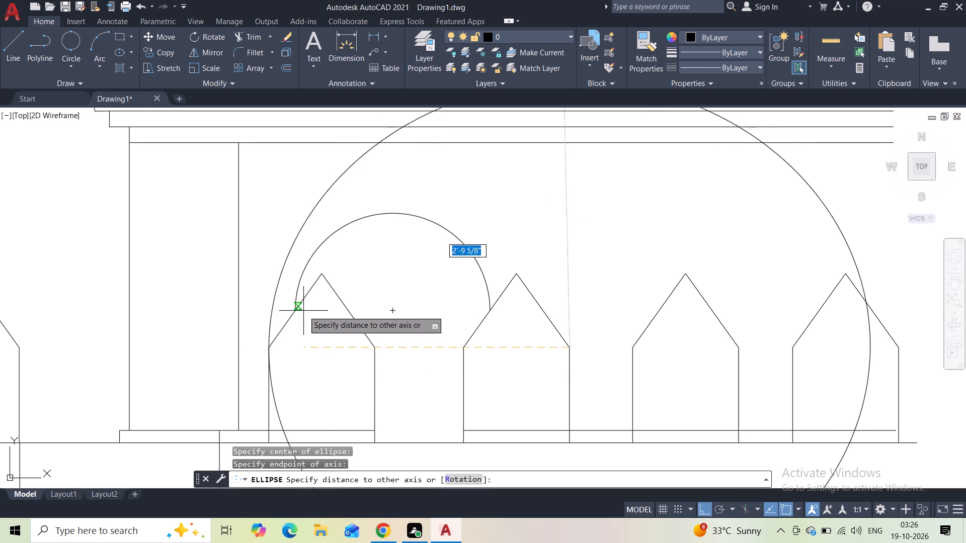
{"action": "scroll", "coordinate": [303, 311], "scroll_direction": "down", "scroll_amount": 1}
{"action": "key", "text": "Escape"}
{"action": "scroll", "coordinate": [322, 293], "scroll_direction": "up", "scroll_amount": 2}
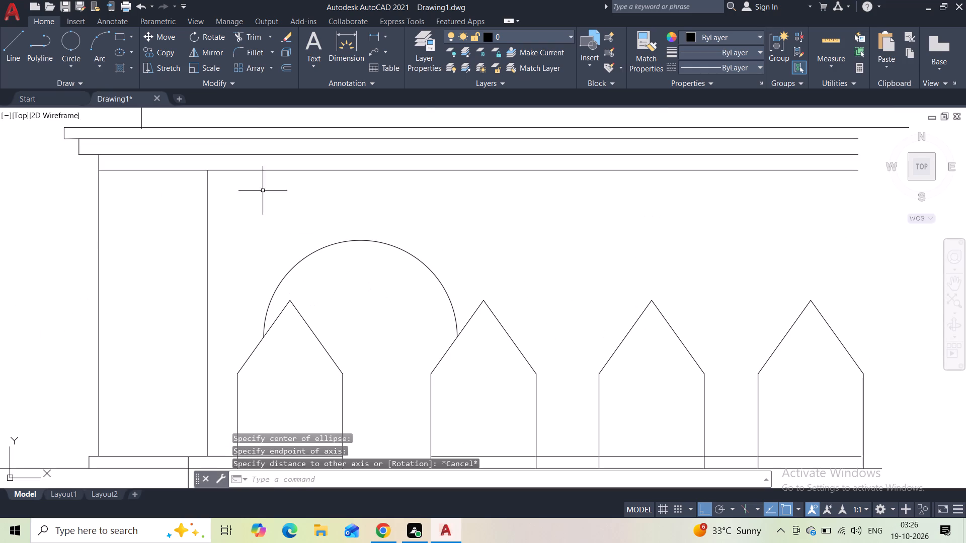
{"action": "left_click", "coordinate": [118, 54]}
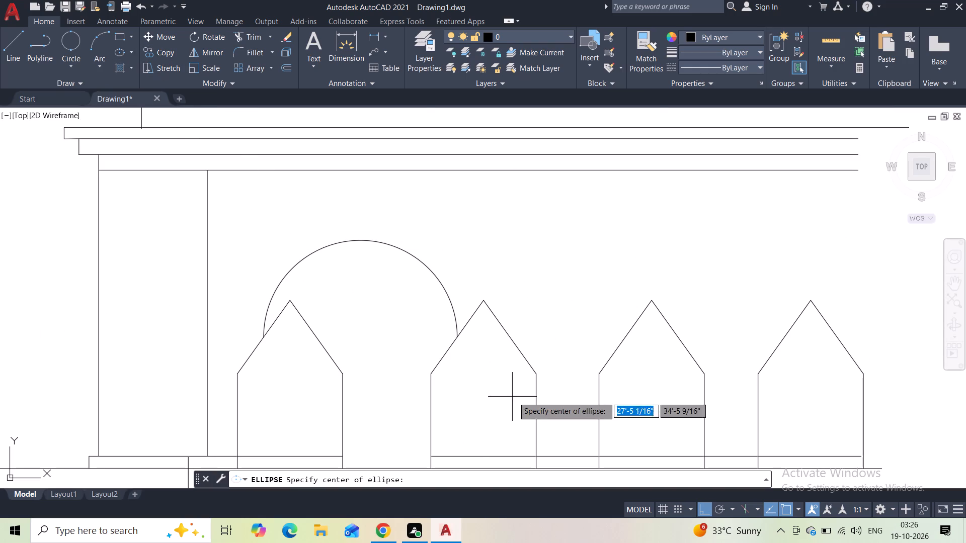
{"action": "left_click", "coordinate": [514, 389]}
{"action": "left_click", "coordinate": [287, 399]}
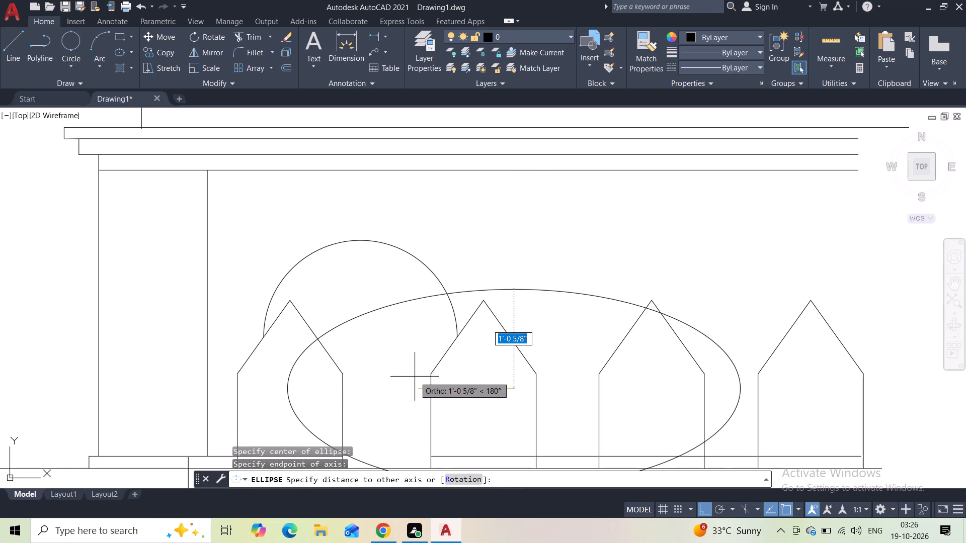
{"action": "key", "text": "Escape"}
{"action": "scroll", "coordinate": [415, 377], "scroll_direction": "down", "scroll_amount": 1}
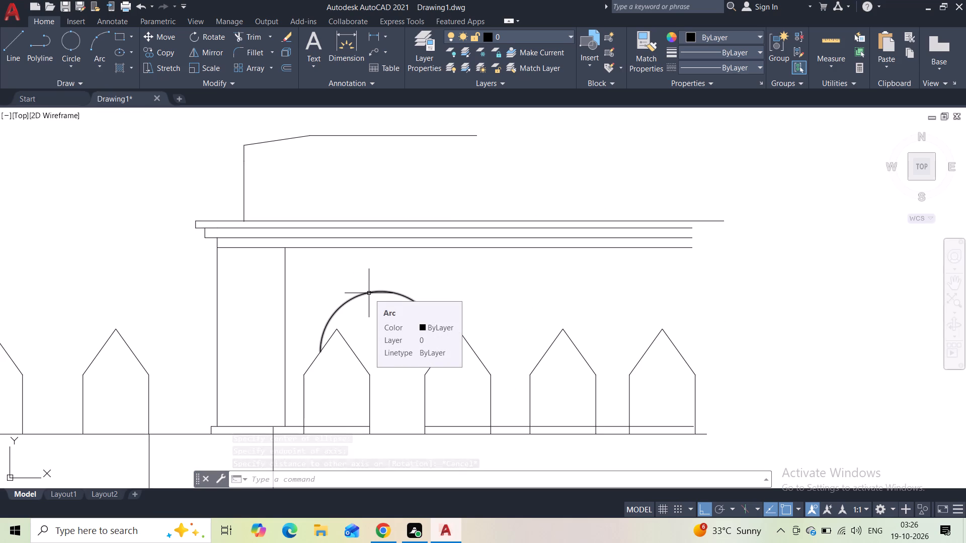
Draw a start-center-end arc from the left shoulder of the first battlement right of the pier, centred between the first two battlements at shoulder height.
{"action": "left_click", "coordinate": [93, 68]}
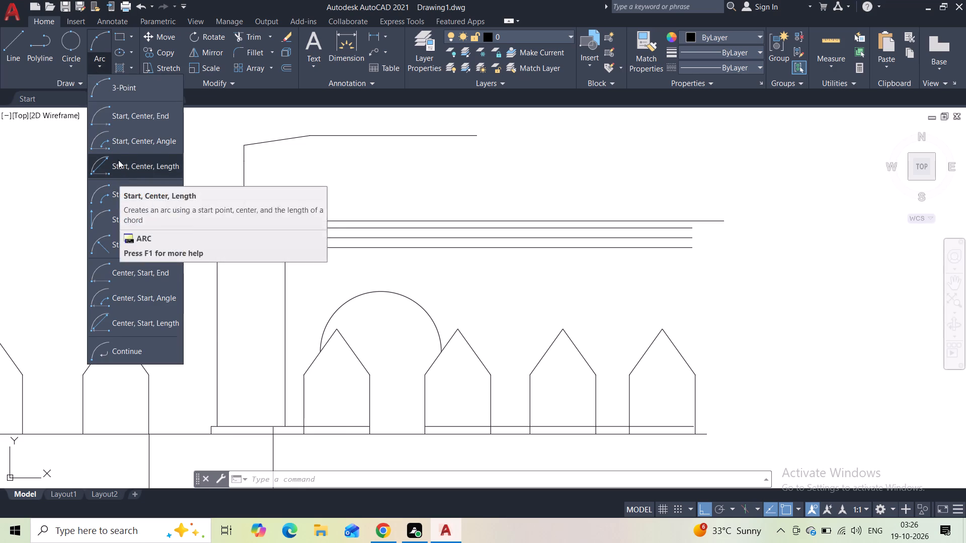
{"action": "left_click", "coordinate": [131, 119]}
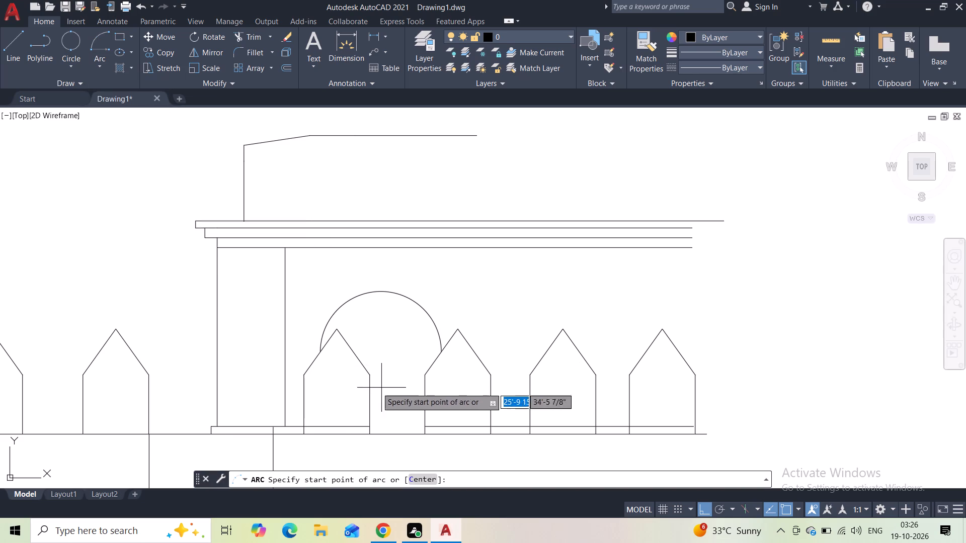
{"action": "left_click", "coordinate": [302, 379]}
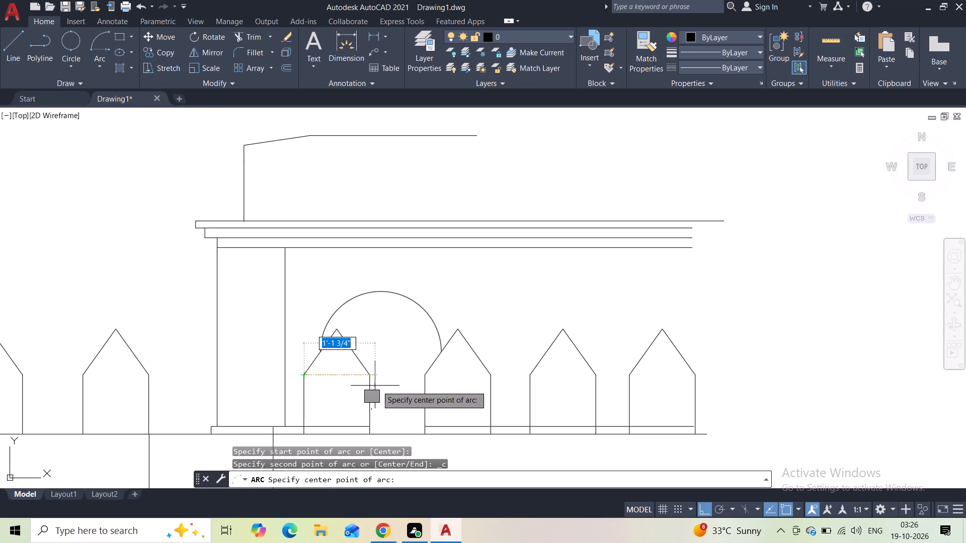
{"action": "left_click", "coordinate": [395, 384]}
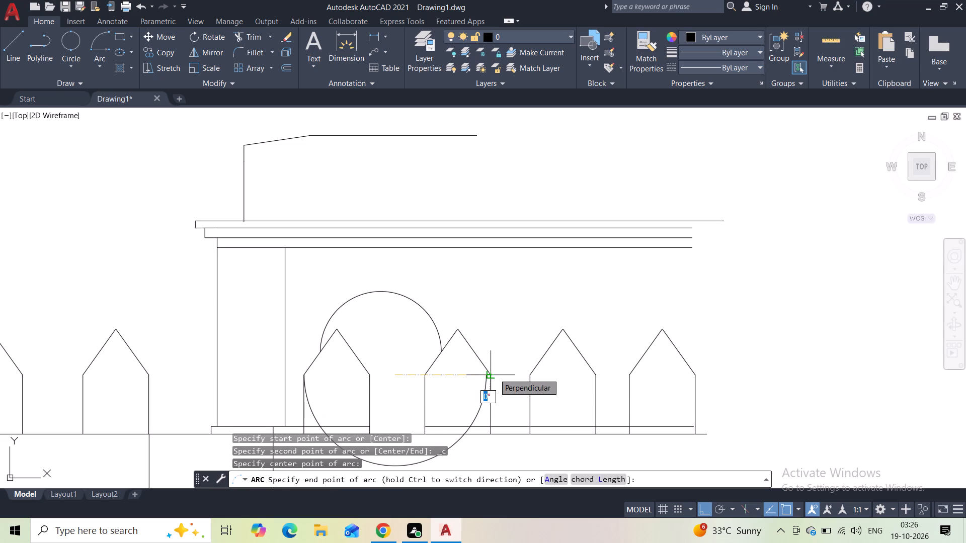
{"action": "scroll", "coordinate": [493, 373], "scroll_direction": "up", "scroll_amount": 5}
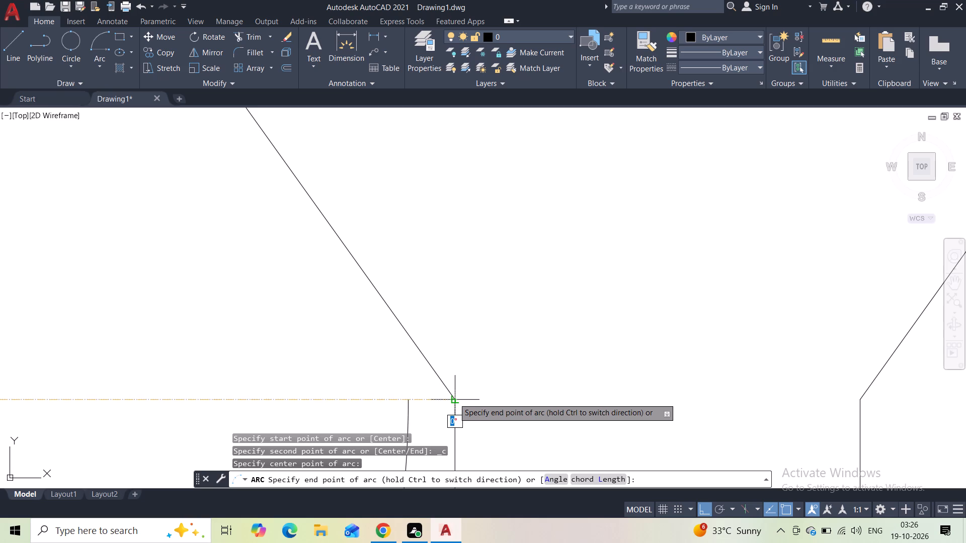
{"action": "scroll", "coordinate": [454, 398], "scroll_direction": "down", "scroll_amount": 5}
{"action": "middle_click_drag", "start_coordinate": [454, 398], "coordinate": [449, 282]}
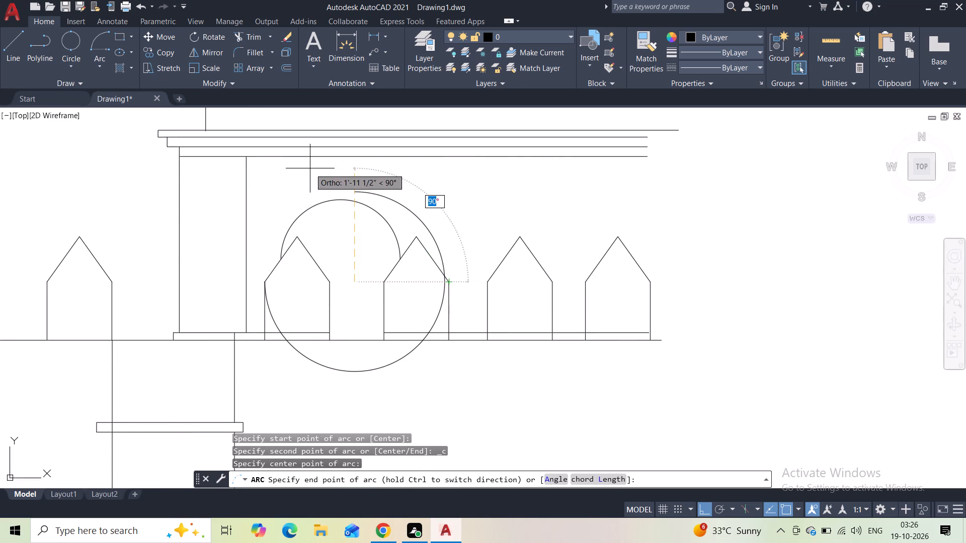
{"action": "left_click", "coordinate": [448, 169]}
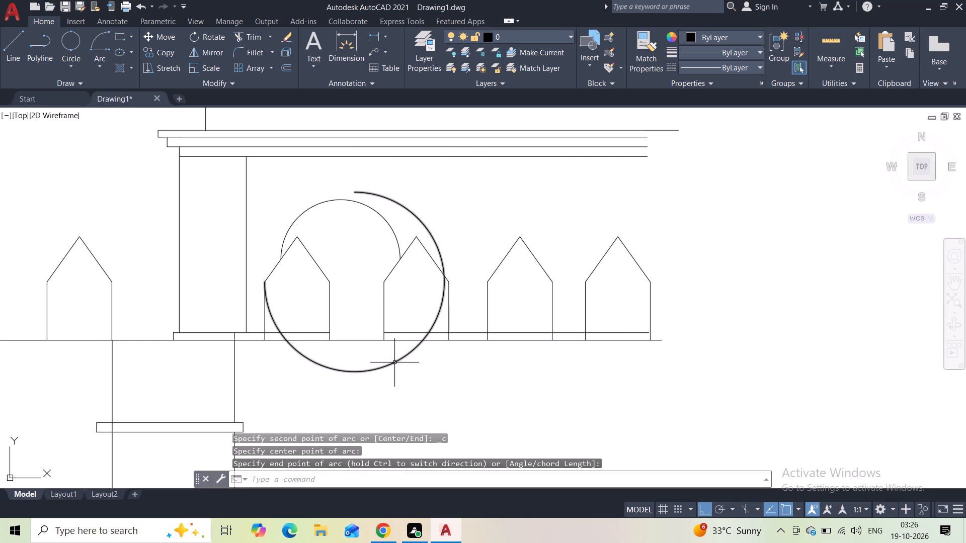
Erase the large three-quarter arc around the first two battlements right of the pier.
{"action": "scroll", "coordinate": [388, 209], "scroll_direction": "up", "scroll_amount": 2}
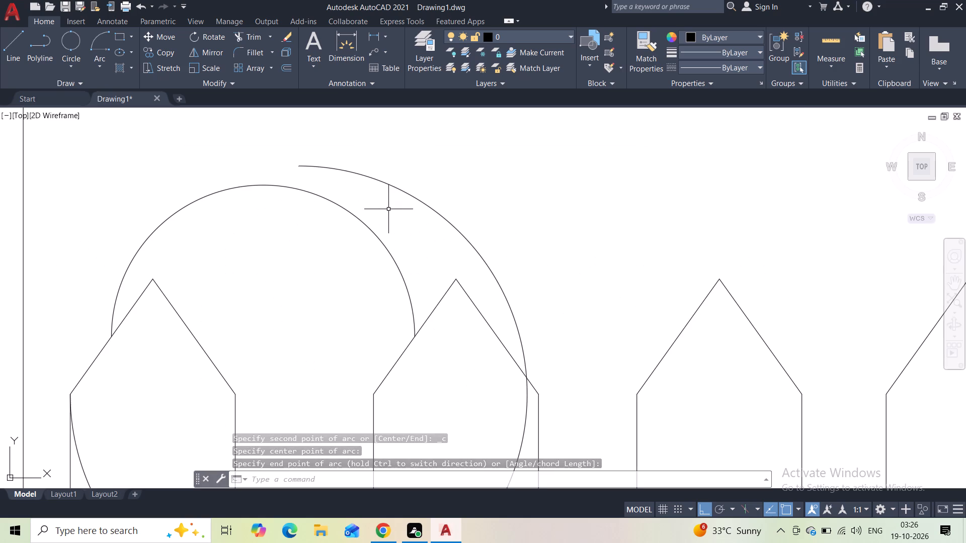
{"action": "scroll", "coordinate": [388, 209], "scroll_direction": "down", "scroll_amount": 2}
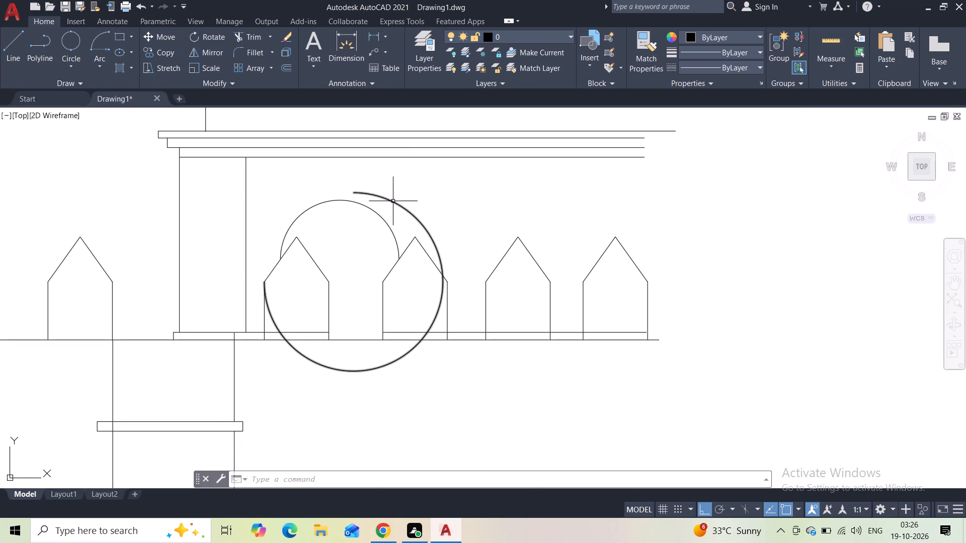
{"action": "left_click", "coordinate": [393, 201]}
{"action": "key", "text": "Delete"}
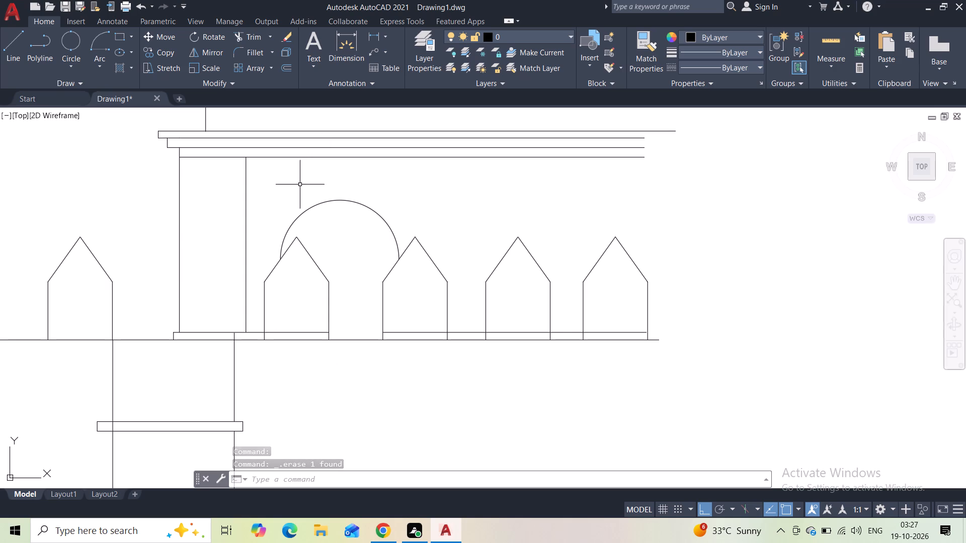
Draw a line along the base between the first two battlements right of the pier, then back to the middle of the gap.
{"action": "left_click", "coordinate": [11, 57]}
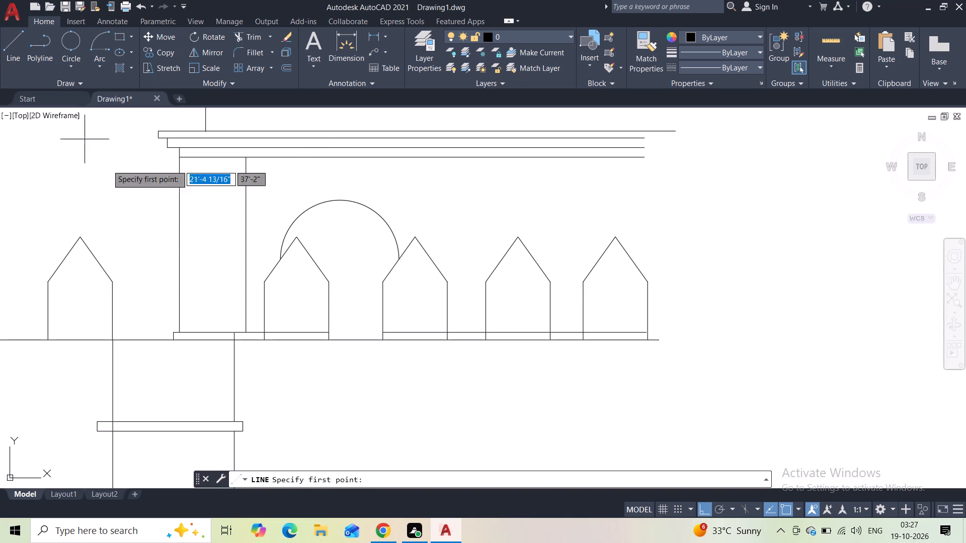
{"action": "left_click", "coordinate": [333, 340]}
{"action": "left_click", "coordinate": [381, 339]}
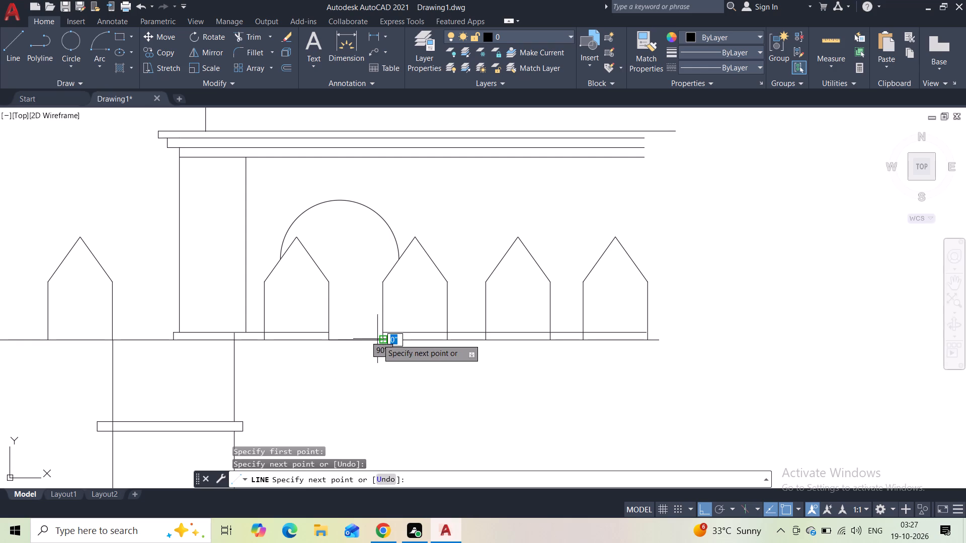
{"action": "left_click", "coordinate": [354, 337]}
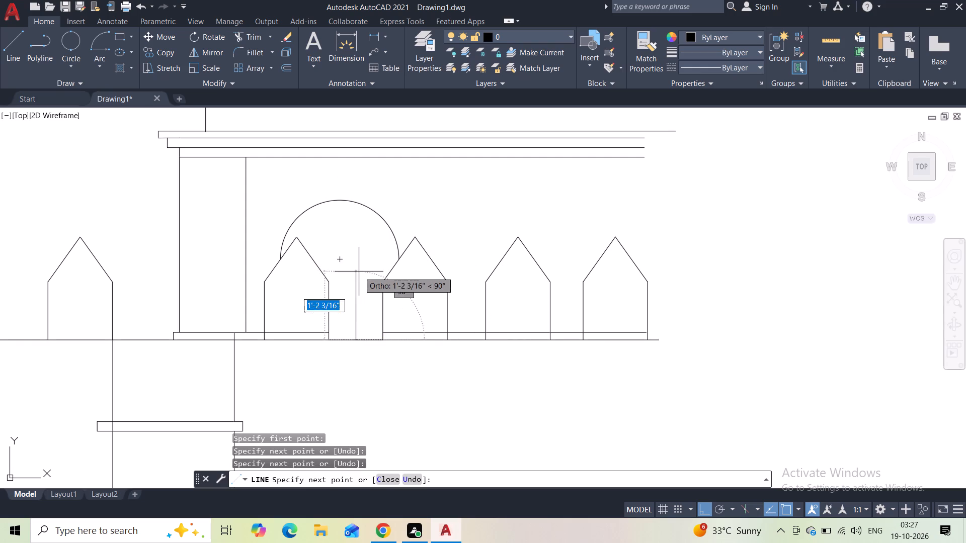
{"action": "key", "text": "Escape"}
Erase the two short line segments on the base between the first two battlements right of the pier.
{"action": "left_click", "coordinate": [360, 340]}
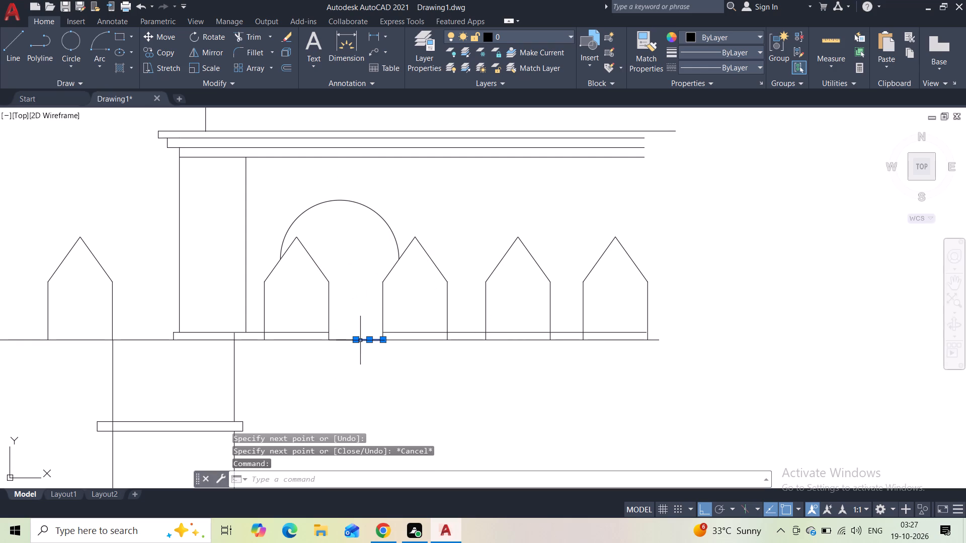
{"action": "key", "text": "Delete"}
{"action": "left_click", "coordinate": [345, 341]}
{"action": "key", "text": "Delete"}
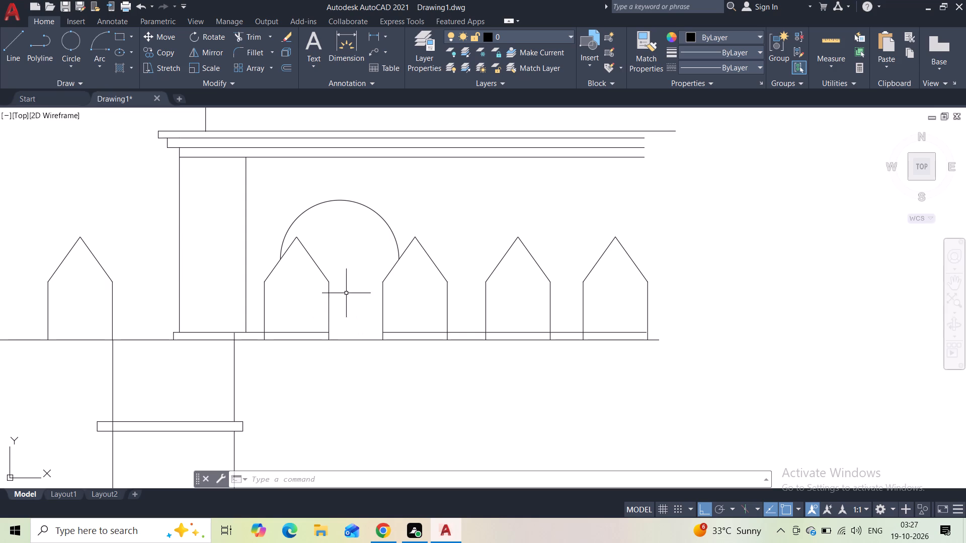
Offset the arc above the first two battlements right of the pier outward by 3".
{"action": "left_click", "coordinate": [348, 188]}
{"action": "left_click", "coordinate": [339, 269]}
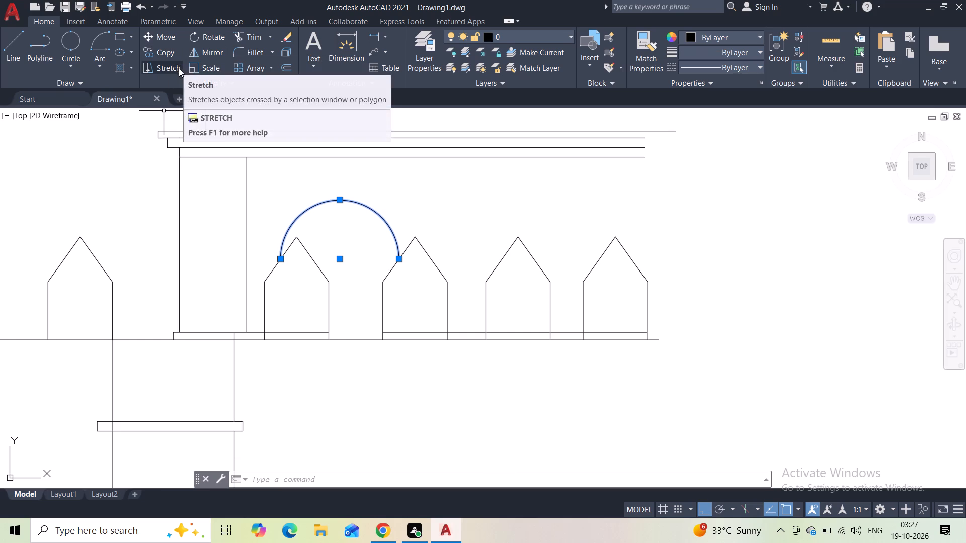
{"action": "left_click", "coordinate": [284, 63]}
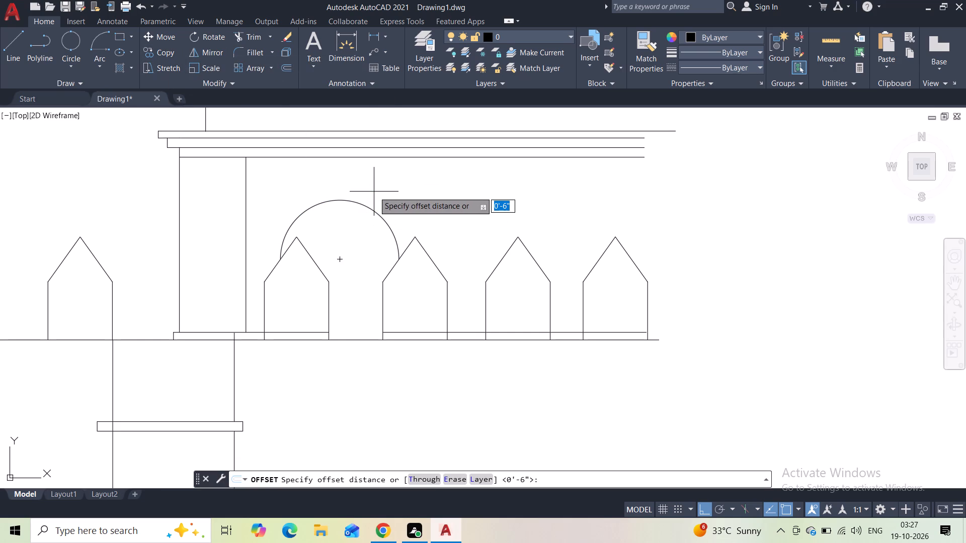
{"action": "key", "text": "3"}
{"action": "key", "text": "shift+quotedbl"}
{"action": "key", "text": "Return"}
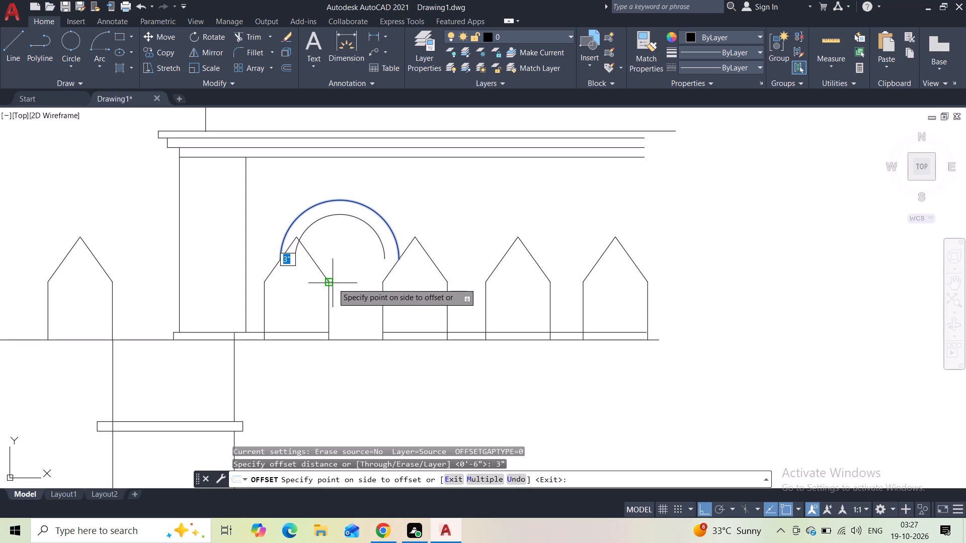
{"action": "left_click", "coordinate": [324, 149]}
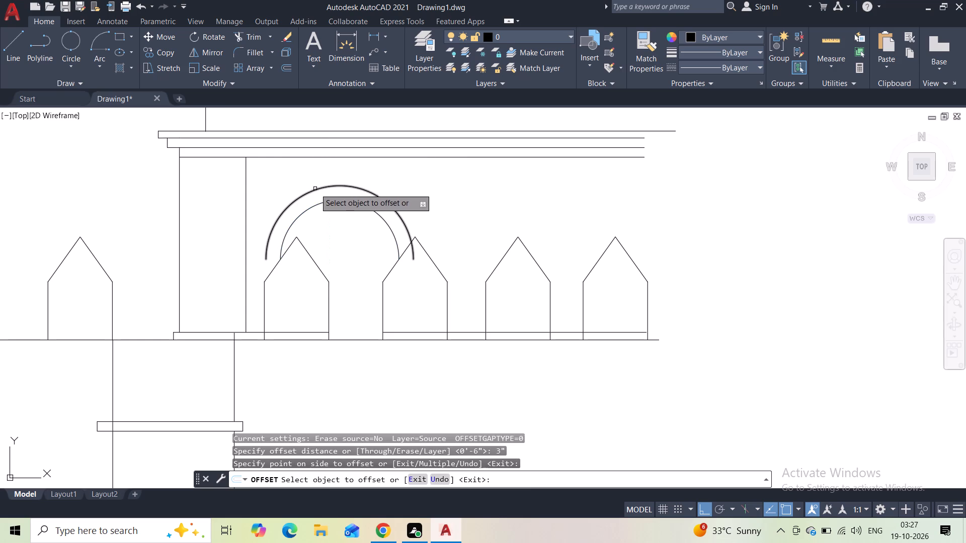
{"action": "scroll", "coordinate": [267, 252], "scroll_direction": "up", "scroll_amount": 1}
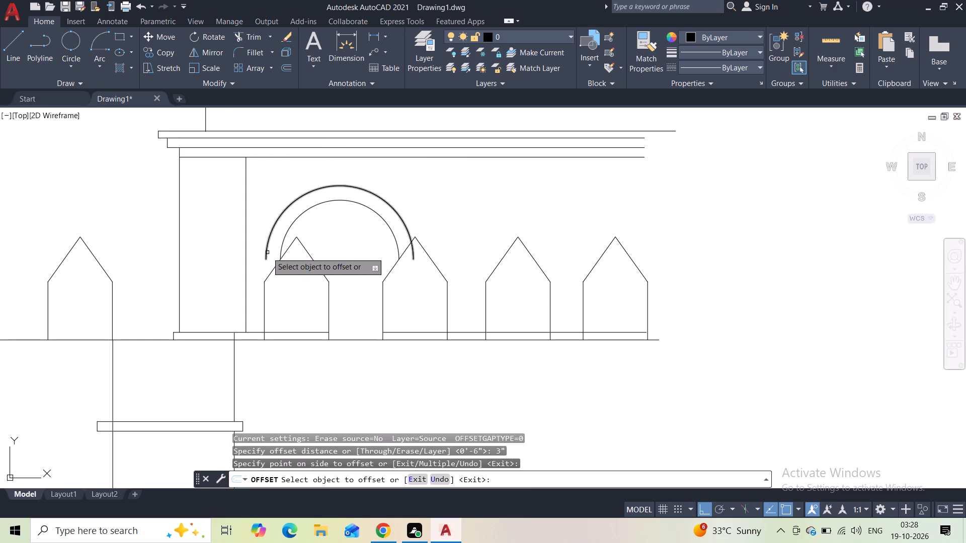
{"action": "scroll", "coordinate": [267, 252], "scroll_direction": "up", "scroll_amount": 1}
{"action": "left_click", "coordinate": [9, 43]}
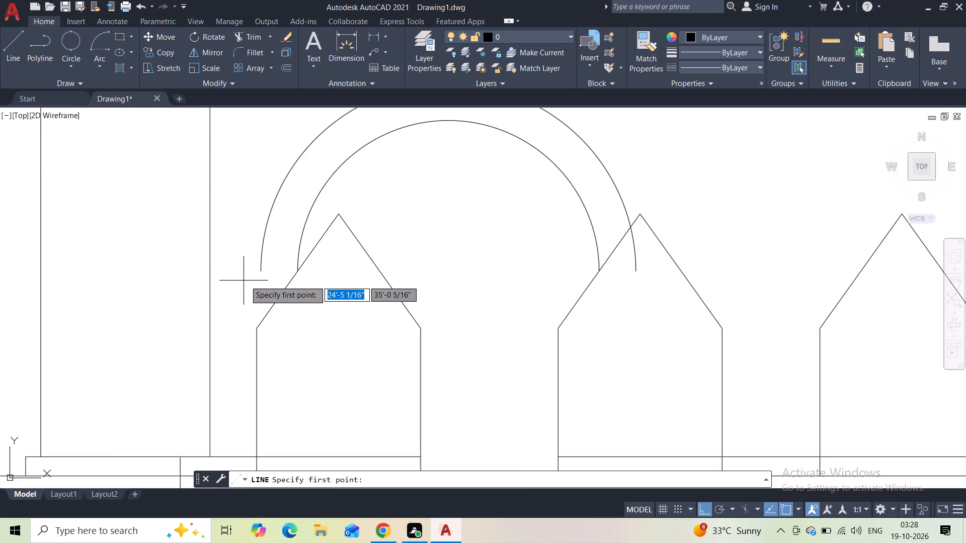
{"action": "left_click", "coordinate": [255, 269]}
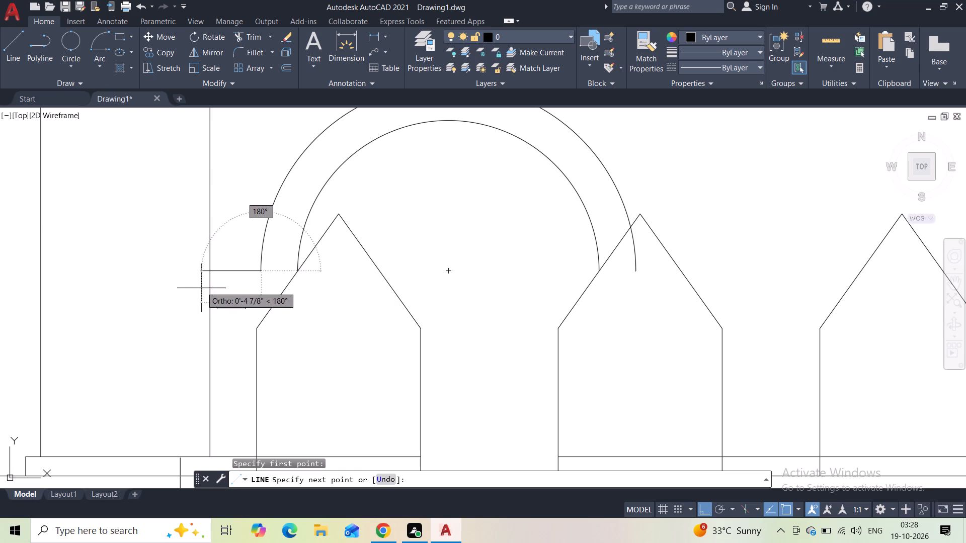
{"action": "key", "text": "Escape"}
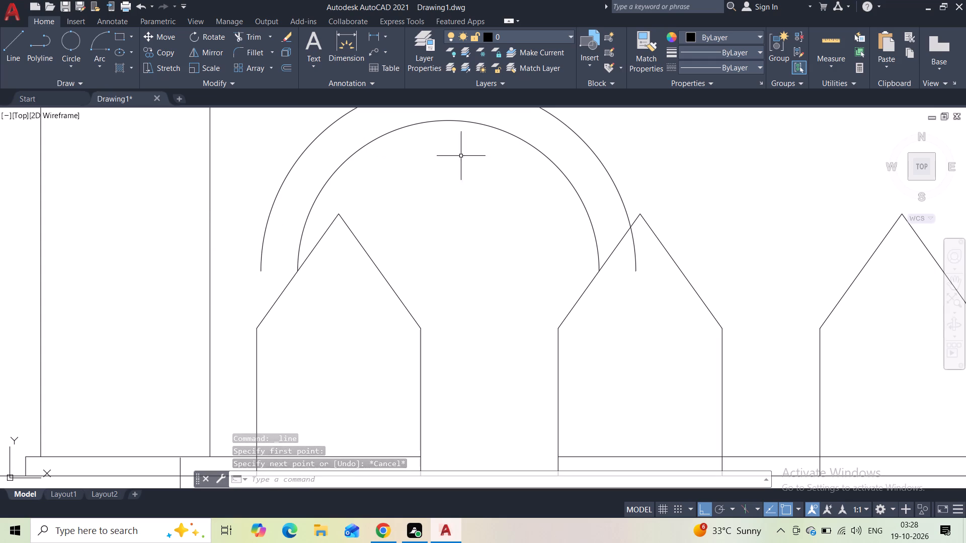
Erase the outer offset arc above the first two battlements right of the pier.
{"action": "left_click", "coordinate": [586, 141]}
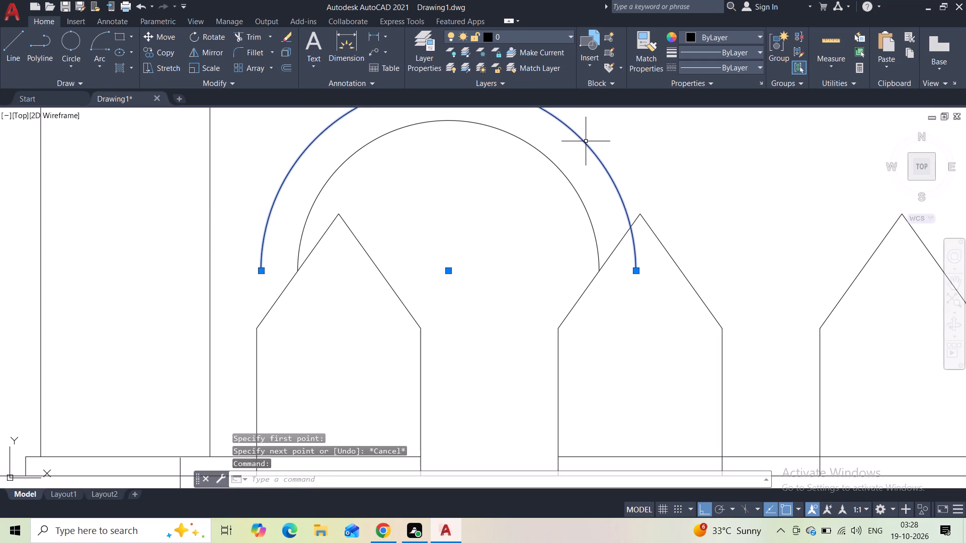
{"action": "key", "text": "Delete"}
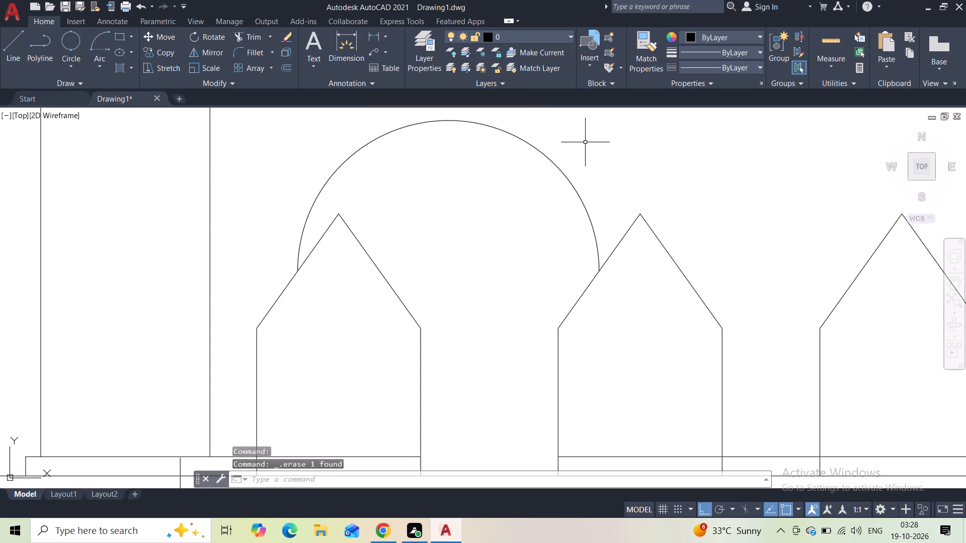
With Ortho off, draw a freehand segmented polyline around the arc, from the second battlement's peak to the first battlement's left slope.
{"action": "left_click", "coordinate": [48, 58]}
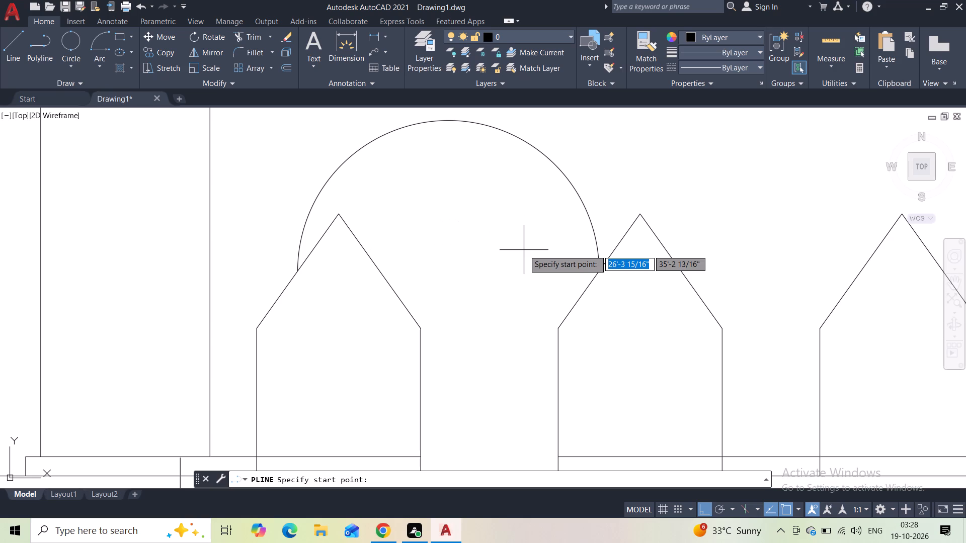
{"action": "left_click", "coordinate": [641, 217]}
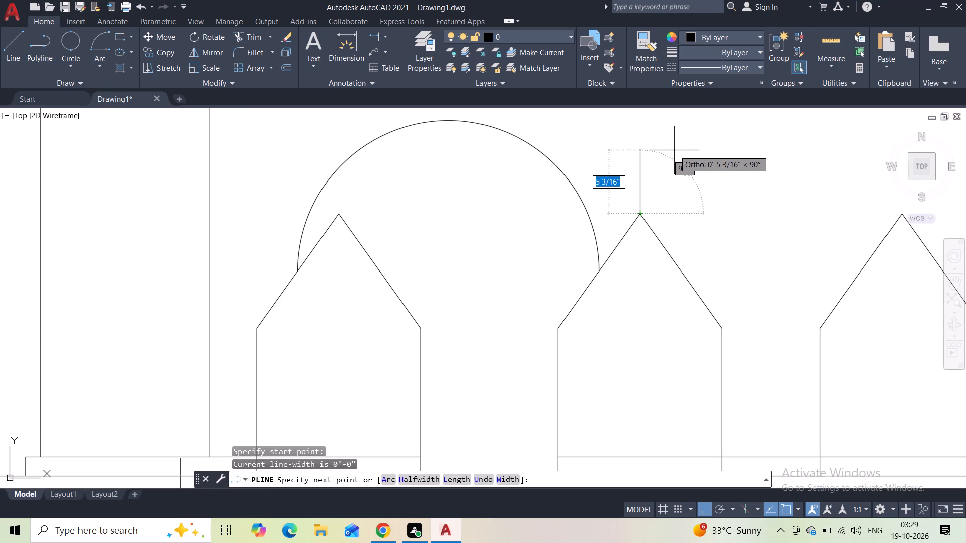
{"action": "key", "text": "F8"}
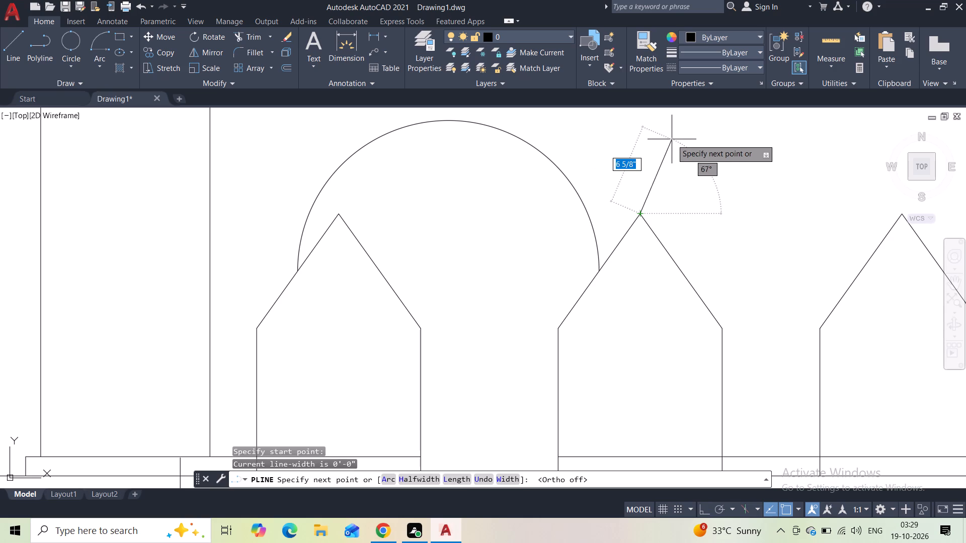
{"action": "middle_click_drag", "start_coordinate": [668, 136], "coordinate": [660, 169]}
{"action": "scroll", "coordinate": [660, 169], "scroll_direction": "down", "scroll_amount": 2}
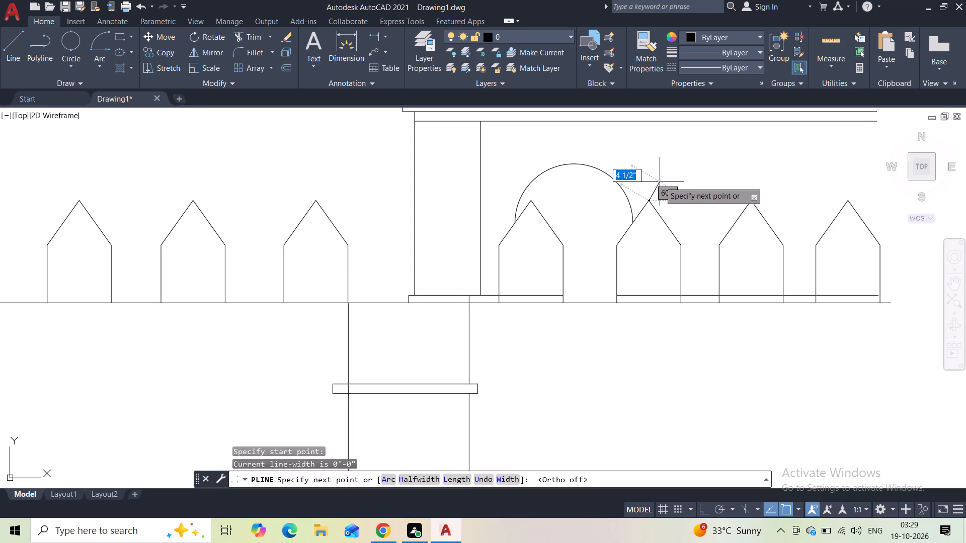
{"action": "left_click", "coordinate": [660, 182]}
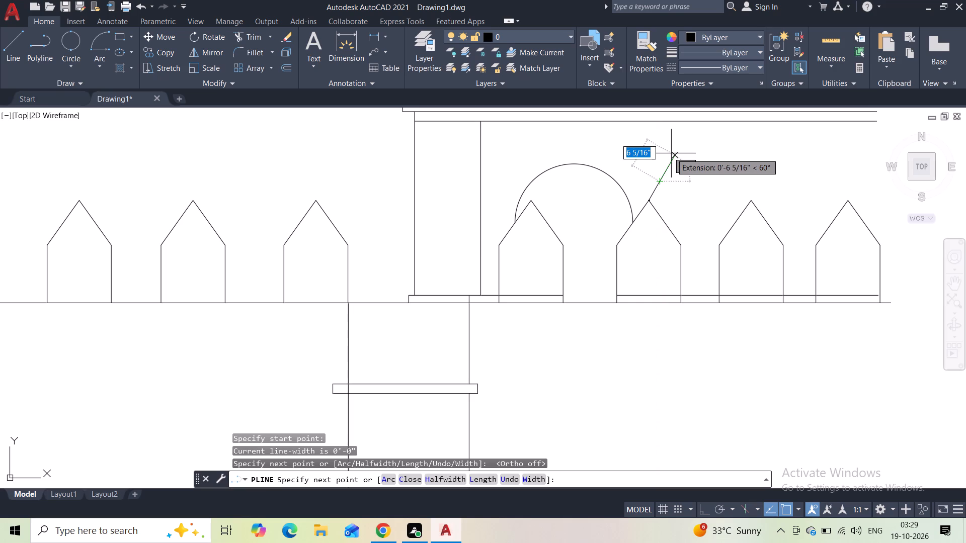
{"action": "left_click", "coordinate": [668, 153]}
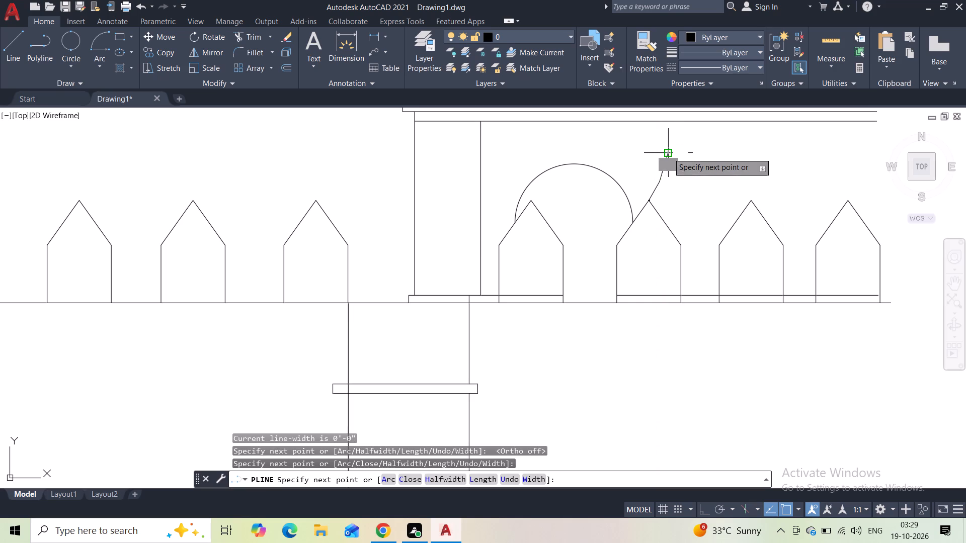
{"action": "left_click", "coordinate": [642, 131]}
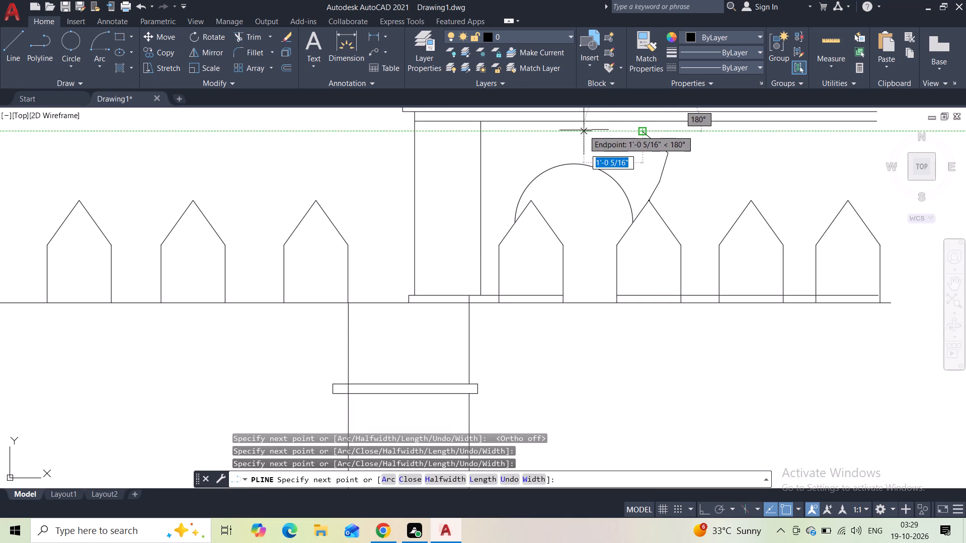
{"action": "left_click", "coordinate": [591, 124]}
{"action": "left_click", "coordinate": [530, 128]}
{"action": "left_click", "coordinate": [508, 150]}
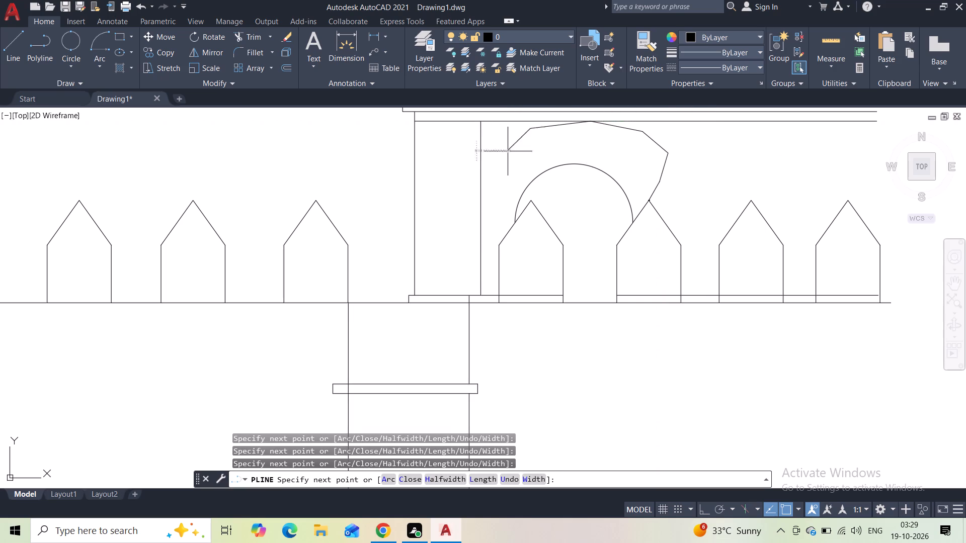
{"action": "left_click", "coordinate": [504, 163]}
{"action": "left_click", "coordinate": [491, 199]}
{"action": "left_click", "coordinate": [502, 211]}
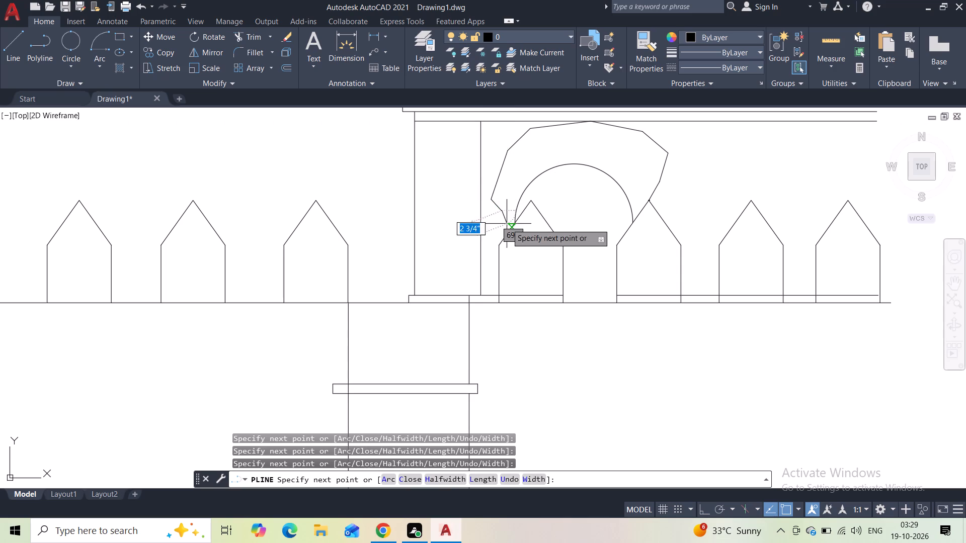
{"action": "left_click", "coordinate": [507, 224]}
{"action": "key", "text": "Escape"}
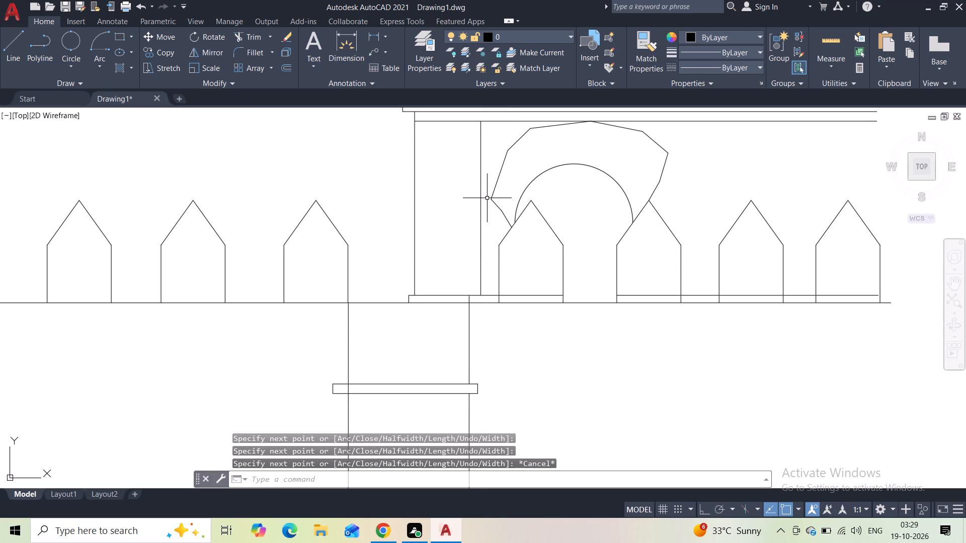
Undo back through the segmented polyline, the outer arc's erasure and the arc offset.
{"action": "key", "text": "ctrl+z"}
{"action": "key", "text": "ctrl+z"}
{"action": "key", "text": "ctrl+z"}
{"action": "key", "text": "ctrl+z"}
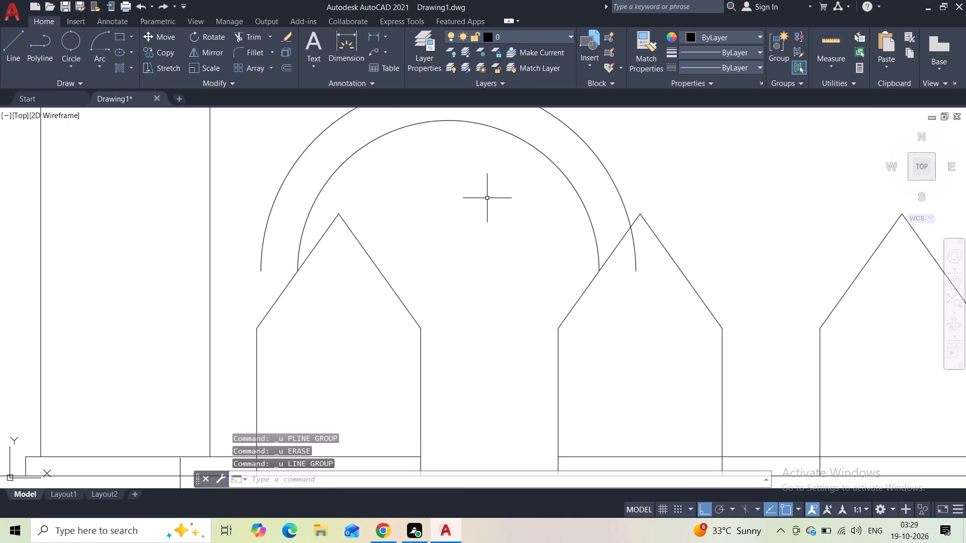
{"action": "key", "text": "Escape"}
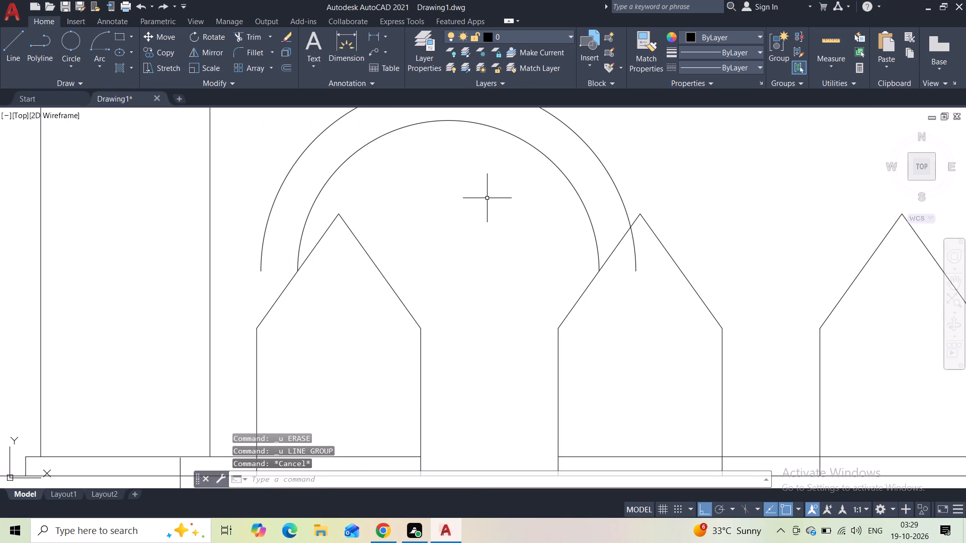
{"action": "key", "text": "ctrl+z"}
Copy the arc twice to the right, starting one at the original's end and one where the first copy meets the third battlement's left slope.
{"action": "scroll", "coordinate": [487, 197], "scroll_direction": "down", "scroll_amount": 4}
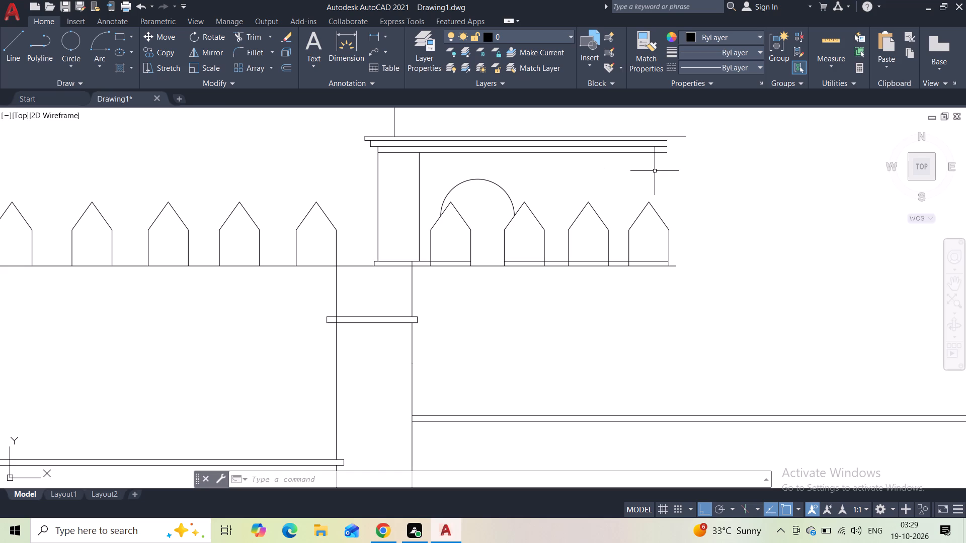
{"action": "left_click", "coordinate": [509, 186]}
{"action": "left_click", "coordinate": [482, 196]}
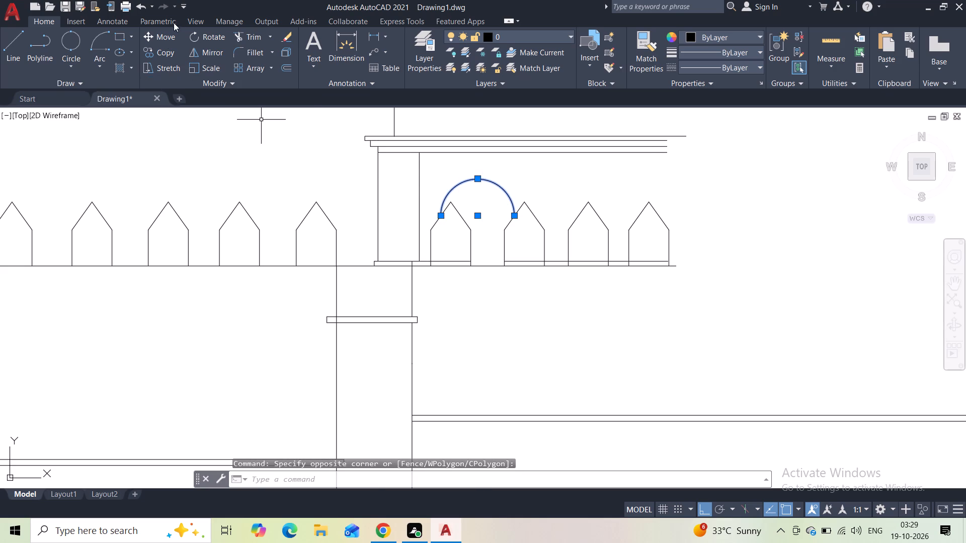
{"action": "left_click", "coordinate": [162, 56]}
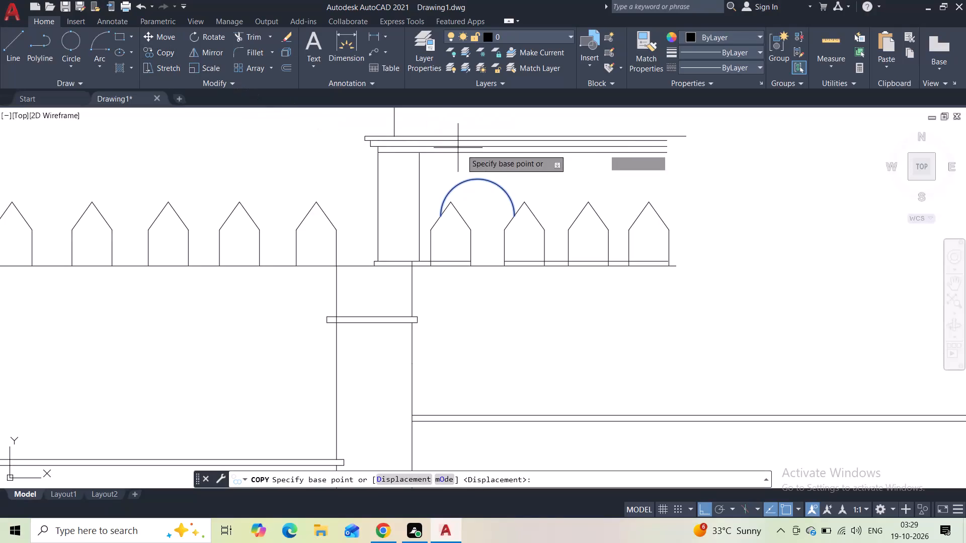
{"action": "left_click", "coordinate": [445, 213]}
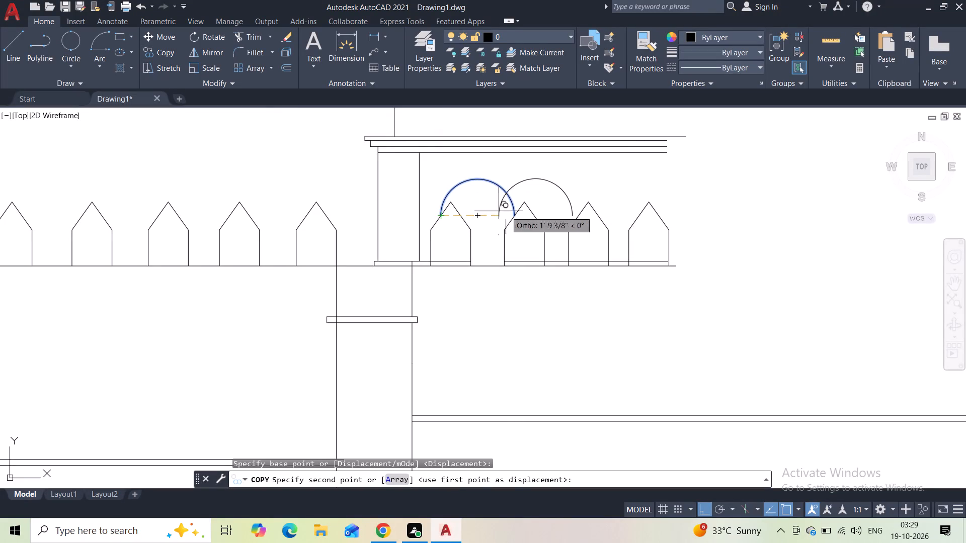
{"action": "left_click", "coordinate": [516, 211]}
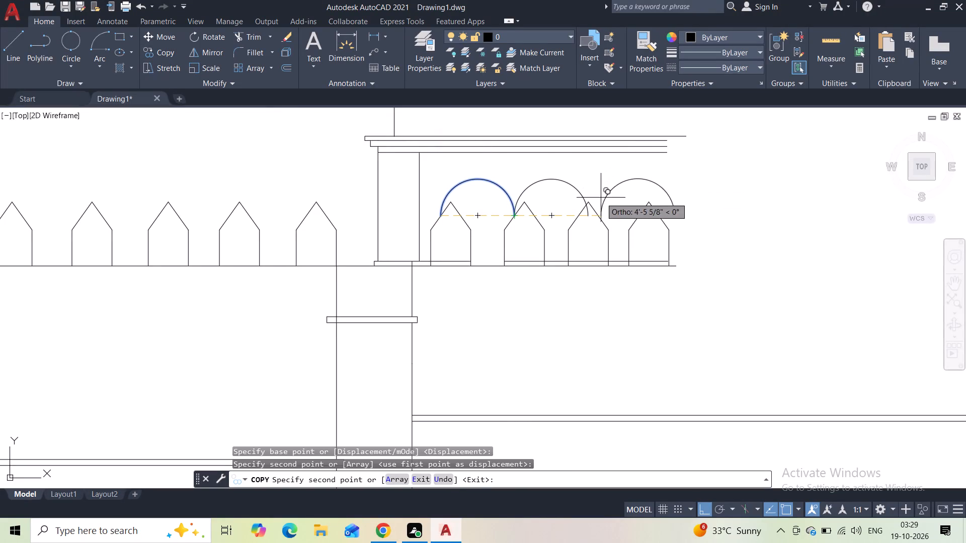
{"action": "left_click", "coordinate": [585, 208]}
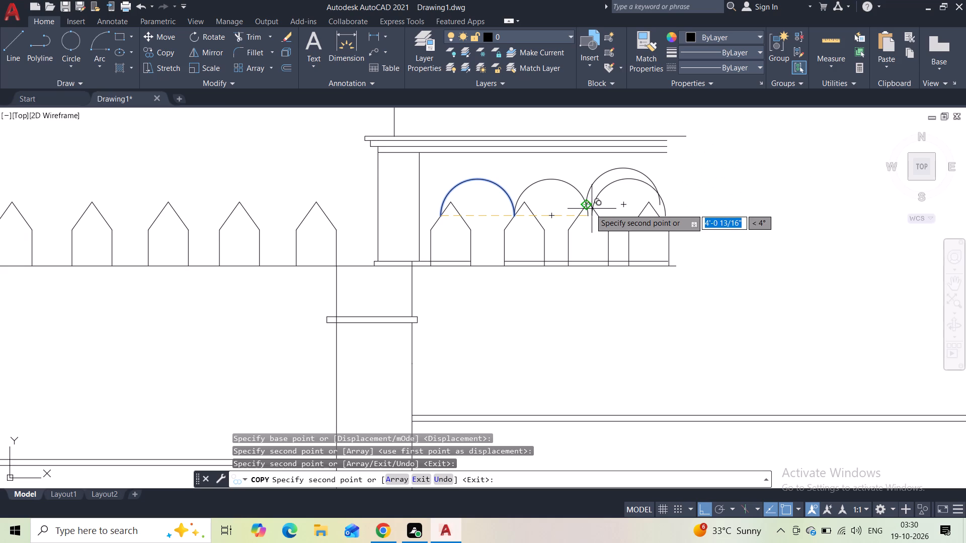
{"action": "scroll", "coordinate": [590, 209], "scroll_direction": "up", "scroll_amount": 3}
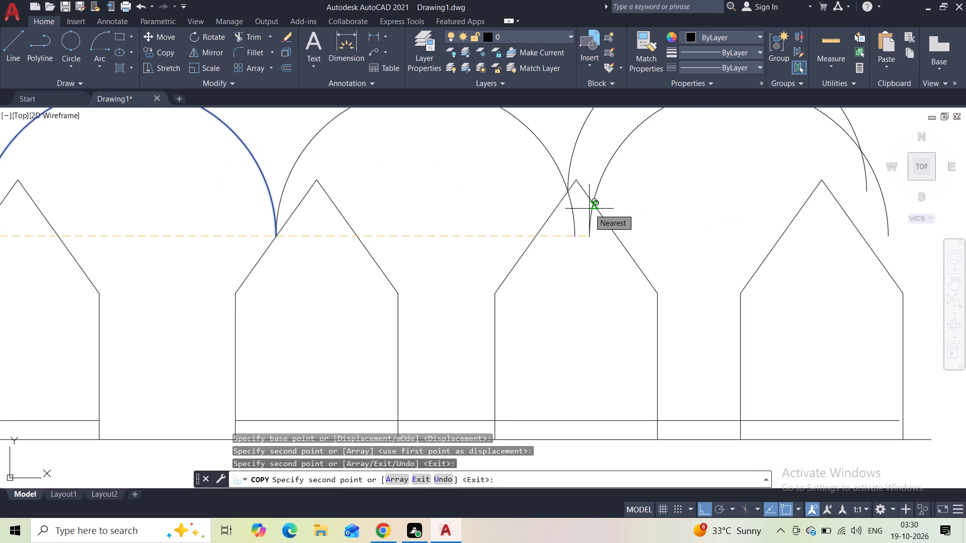
{"action": "key", "text": "Escape"}
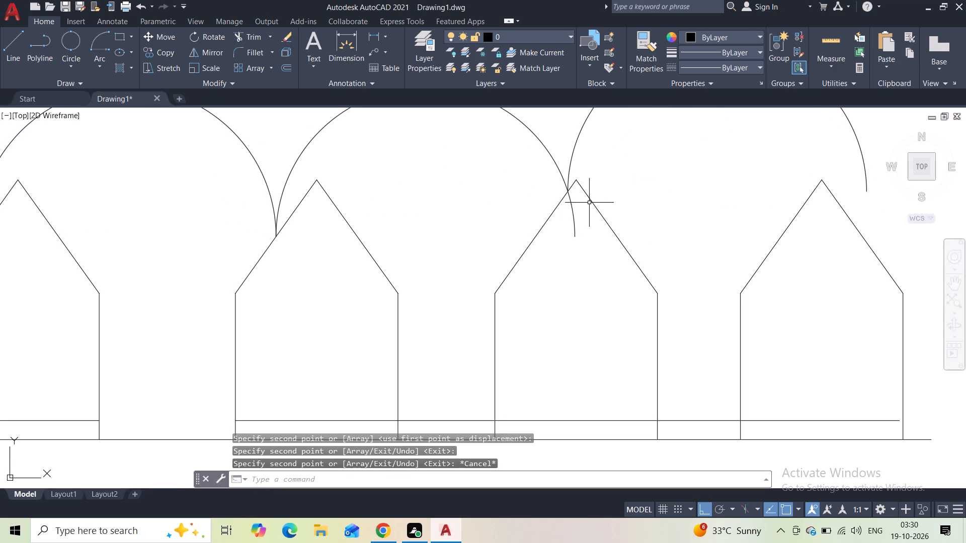
Trim the tail of the middle arc that extends inside the third battlement, below its left slope.
{"action": "left_click", "coordinate": [258, 35]}
{"action": "scroll", "coordinate": [533, 218], "scroll_direction": "up", "scroll_amount": 2}
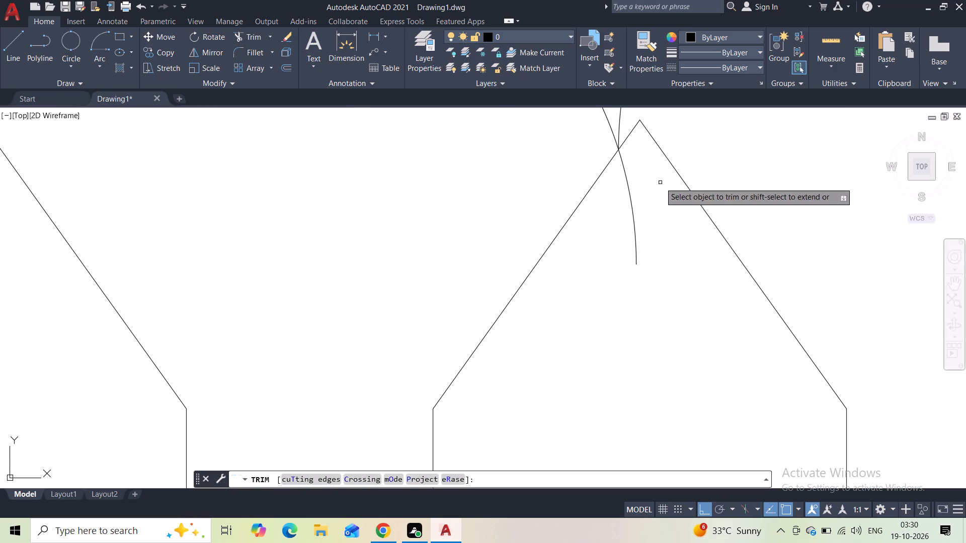
{"action": "left_click_drag", "start_coordinate": [659, 183], "coordinate": [591, 223]}
{"action": "scroll", "coordinate": [591, 223], "scroll_direction": "down", "scroll_amount": 3}
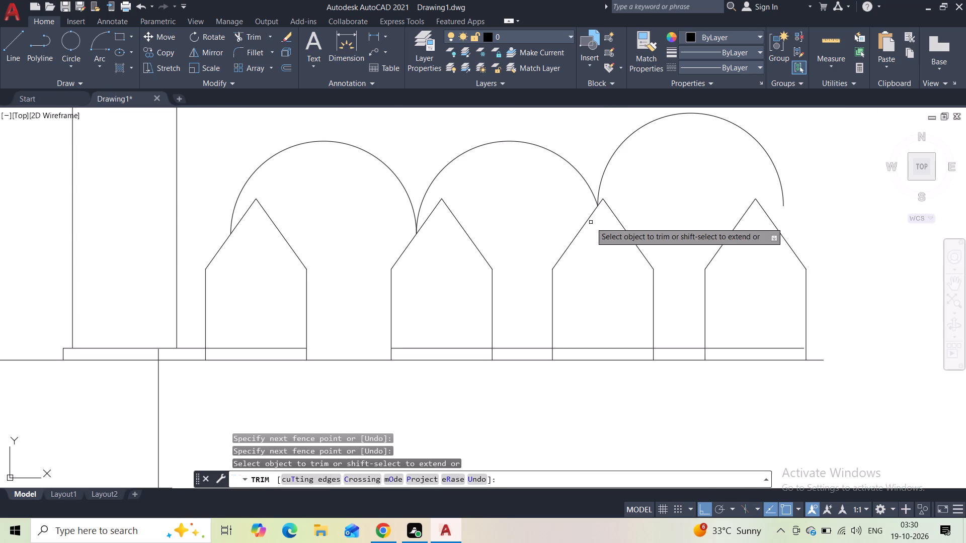
{"action": "scroll", "coordinate": [590, 221], "scroll_direction": "up", "scroll_amount": 1}
{"action": "scroll", "coordinate": [598, 179], "scroll_direction": "down", "scroll_amount": 3}
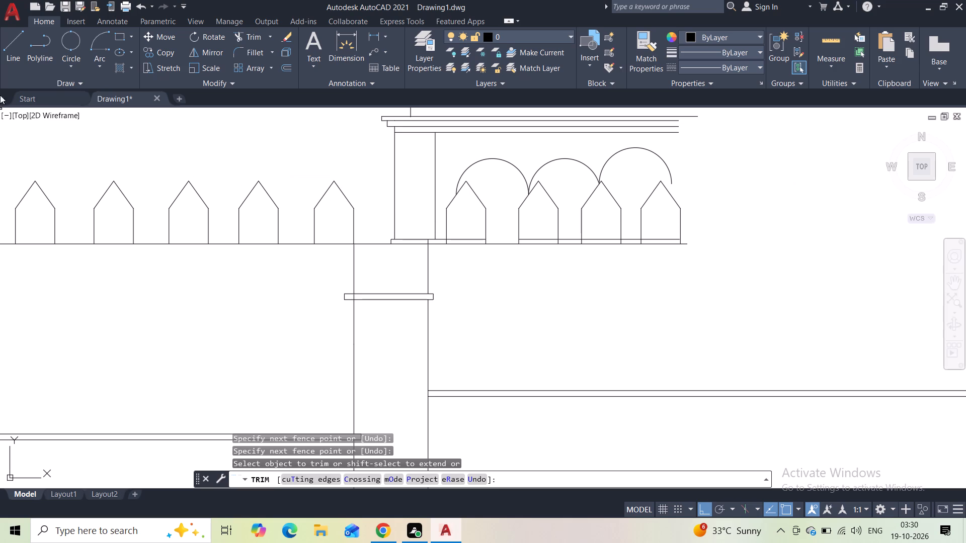
Draw a three-sided box about 6 15/16" wide and 4 9/16" high on the cornice's top line, inside the upper outline.
{"action": "left_click", "coordinate": [18, 65]}
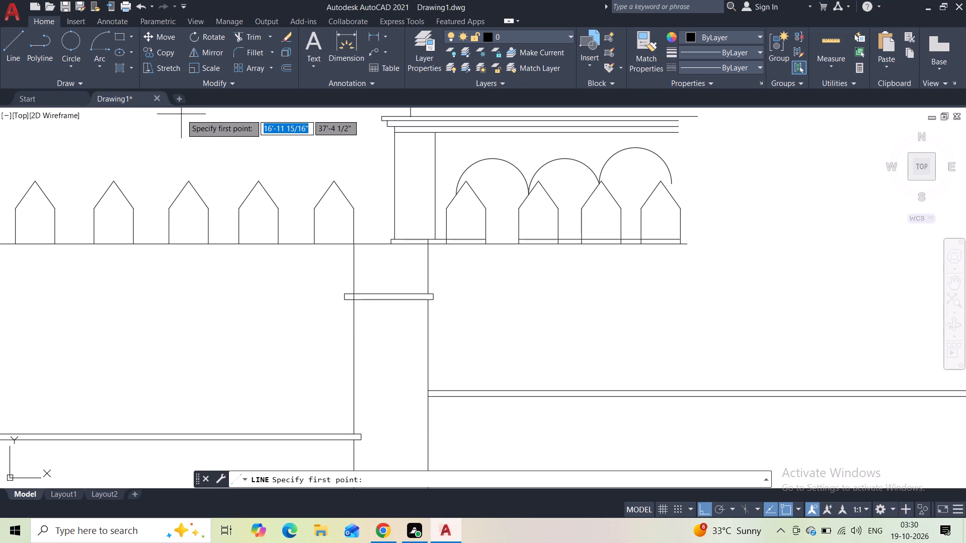
{"action": "scroll", "coordinate": [174, 133], "scroll_direction": "down", "scroll_amount": 2}
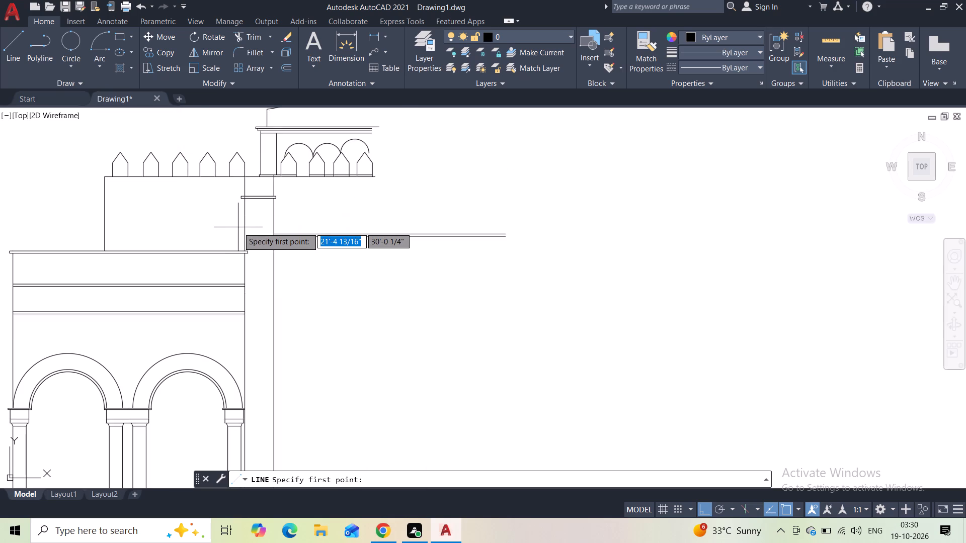
{"action": "middle_click_drag", "start_coordinate": [313, 203], "coordinate": [302, 274]}
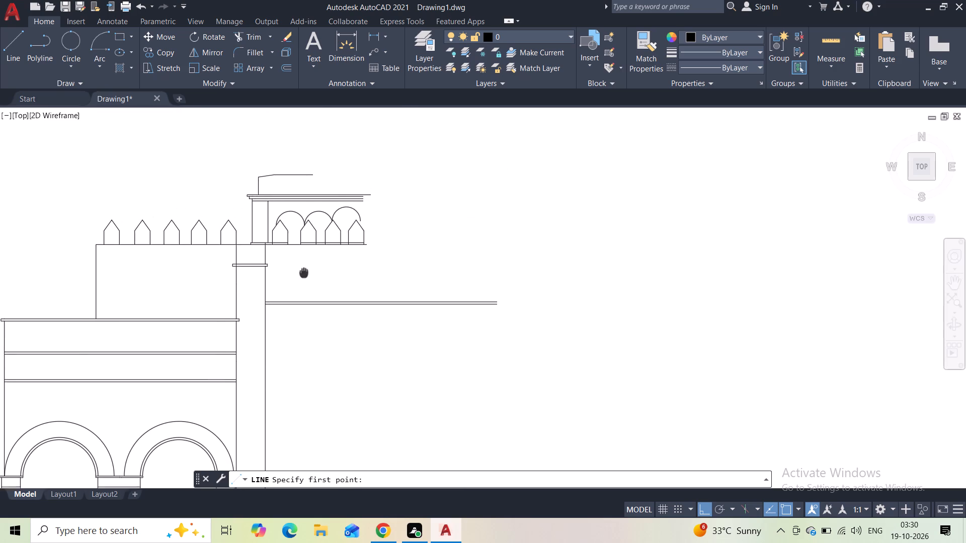
{"action": "middle_click_drag", "start_coordinate": [302, 274], "coordinate": [289, 293]}
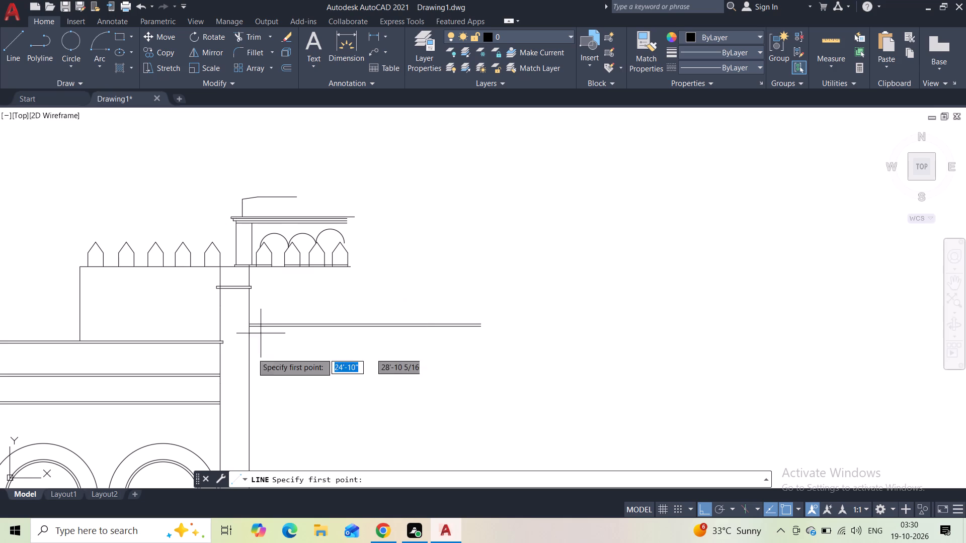
{"action": "scroll", "coordinate": [265, 214], "scroll_direction": "up", "scroll_amount": 3}
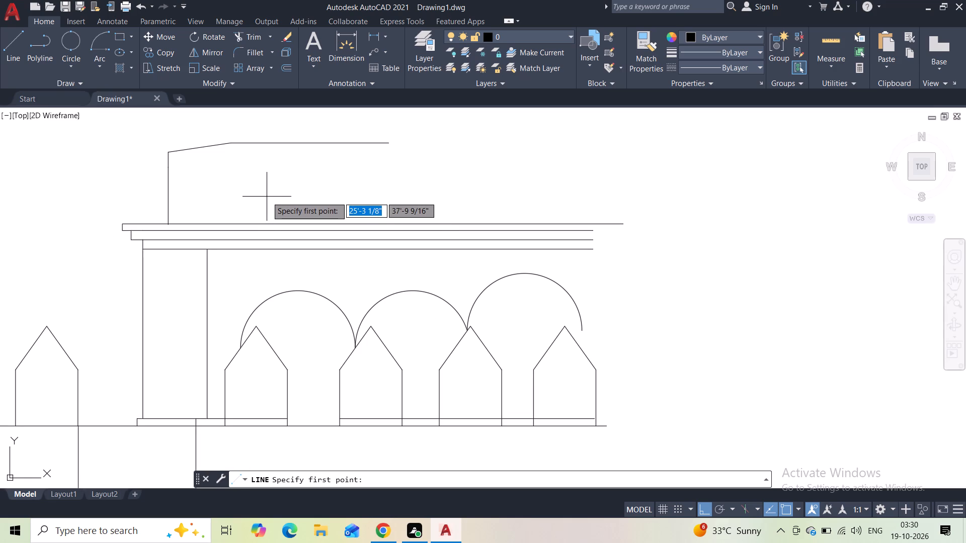
{"action": "scroll", "coordinate": [267, 197], "scroll_direction": "up", "scroll_amount": 1}
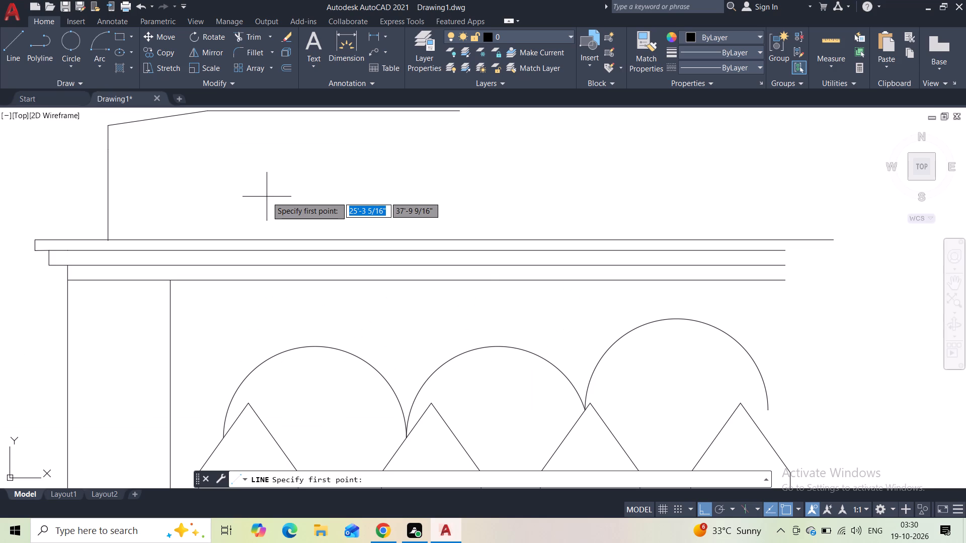
{"action": "left_click", "coordinate": [11, 57]}
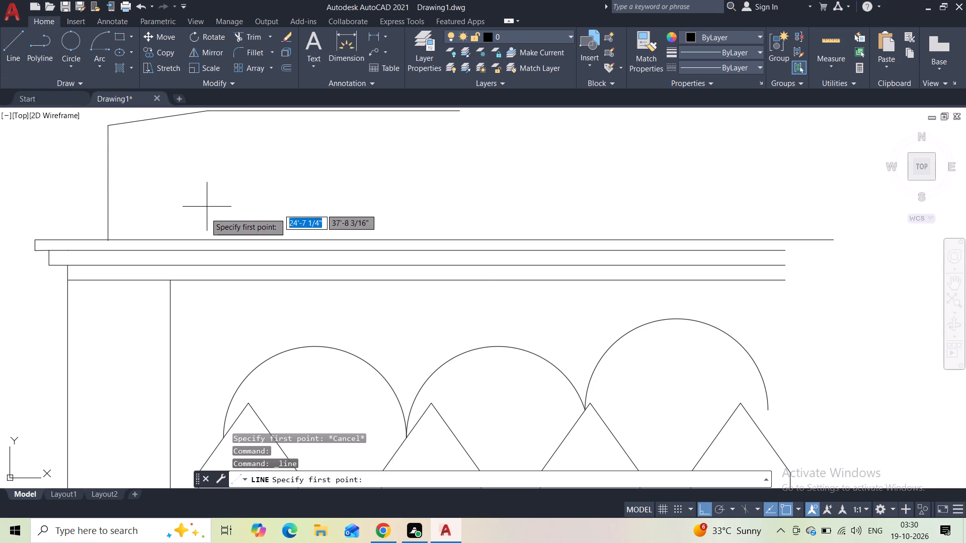
{"action": "left_click", "coordinate": [185, 237]}
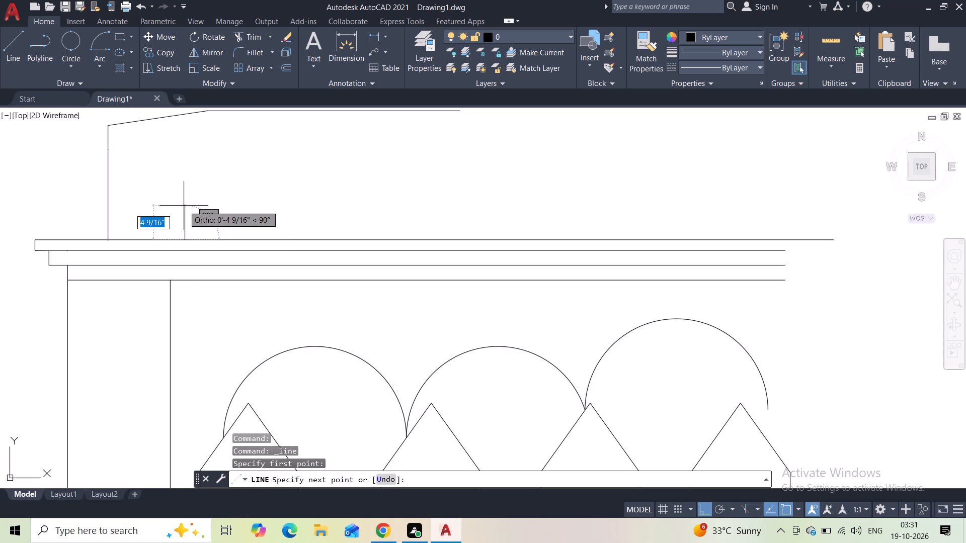
{"action": "left_click", "coordinate": [184, 206]}
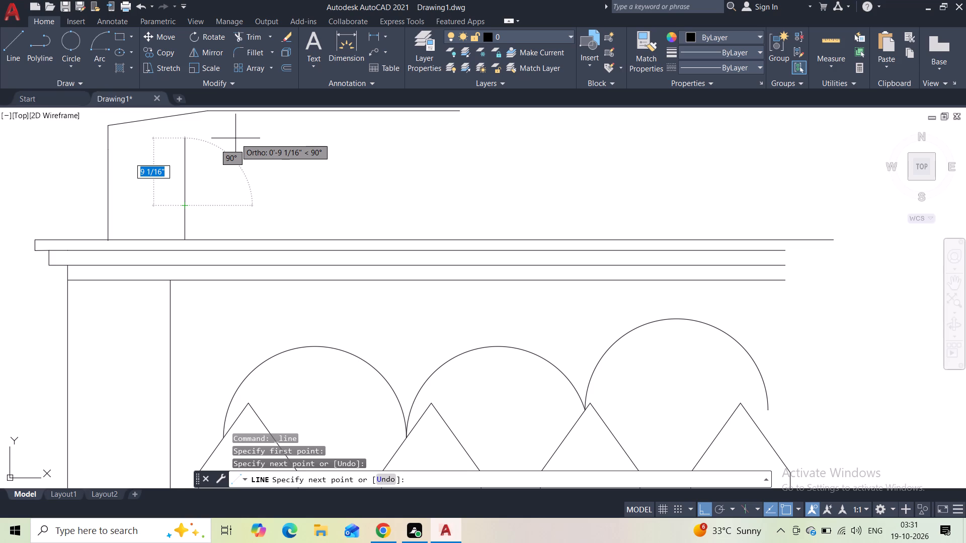
{"action": "key", "text": "Escape"}
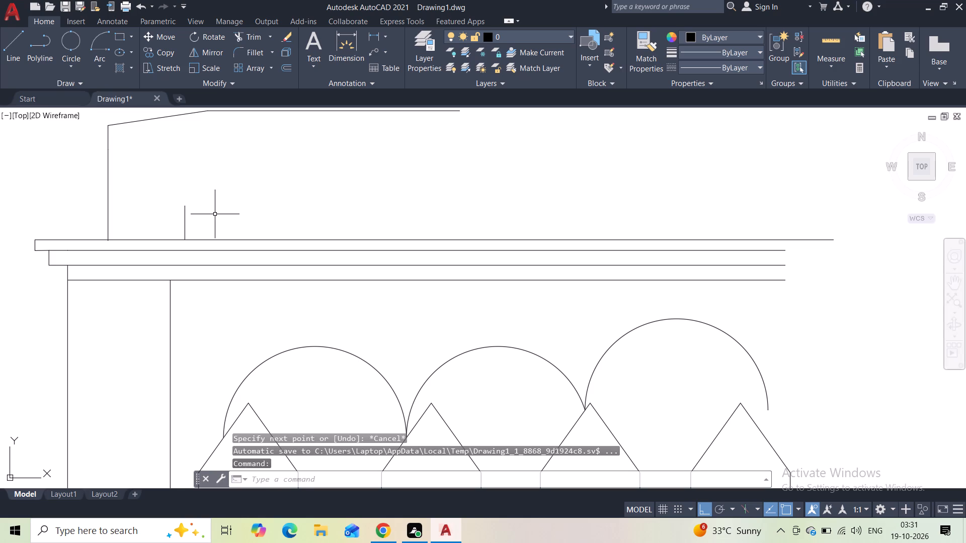
{"action": "key", "text": "space"}
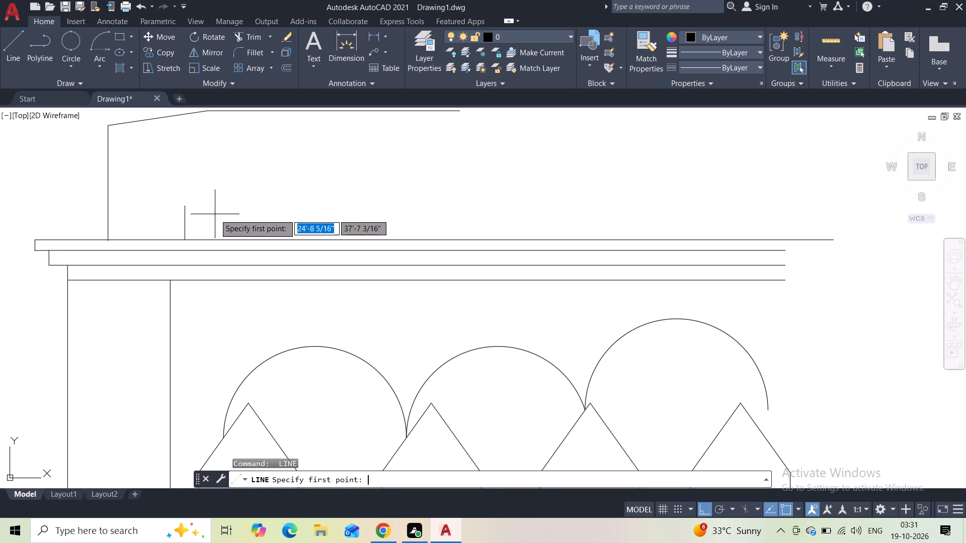
{"action": "left_click", "coordinate": [187, 209]}
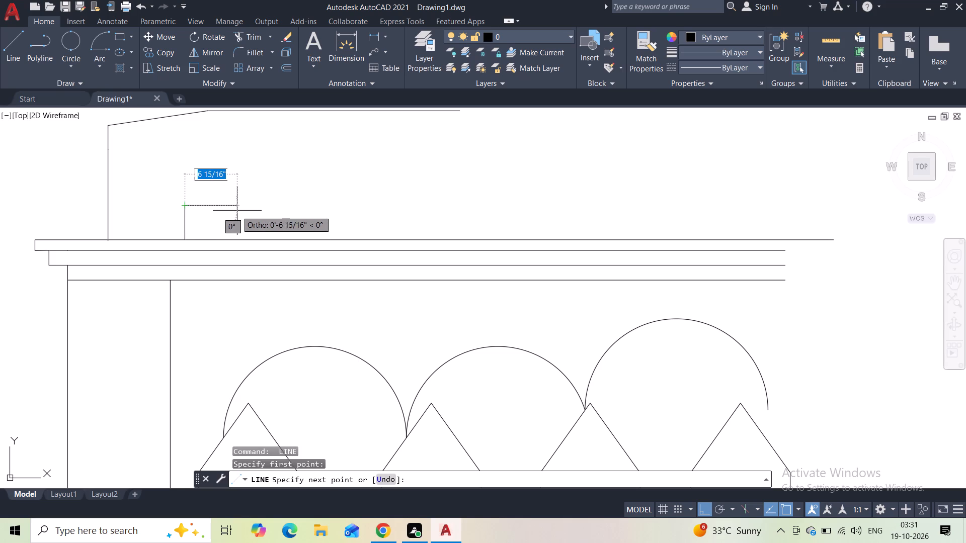
{"action": "left_click", "coordinate": [237, 211]}
{"action": "left_click", "coordinate": [242, 240]}
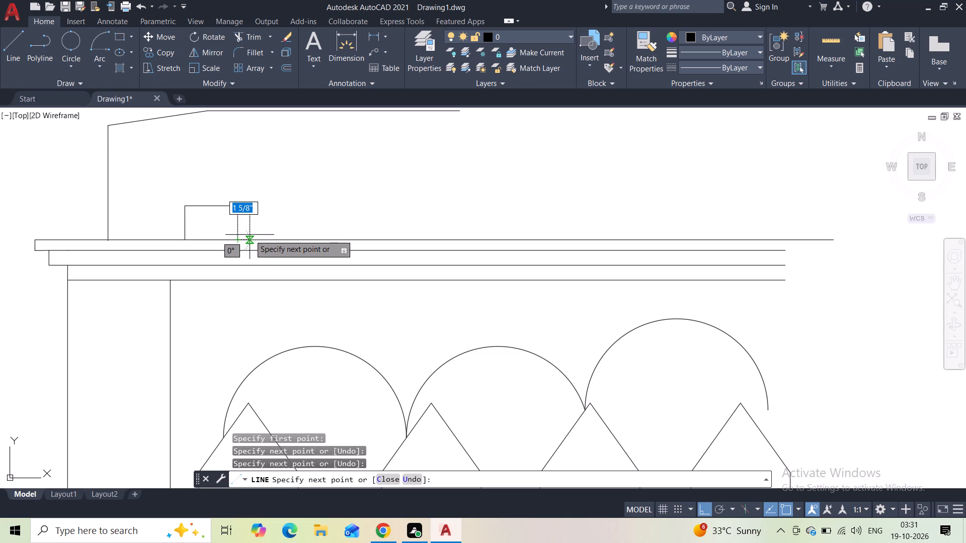
{"action": "key", "text": "space"}
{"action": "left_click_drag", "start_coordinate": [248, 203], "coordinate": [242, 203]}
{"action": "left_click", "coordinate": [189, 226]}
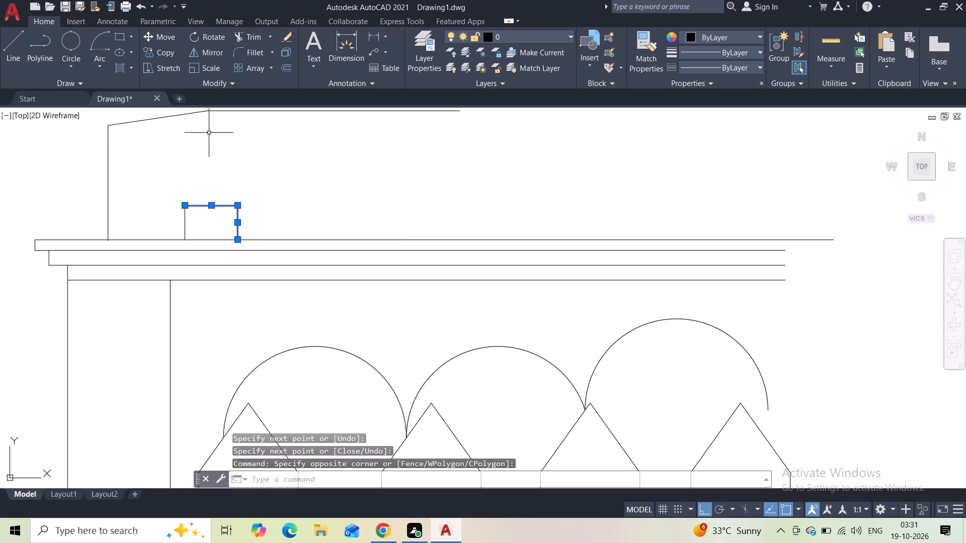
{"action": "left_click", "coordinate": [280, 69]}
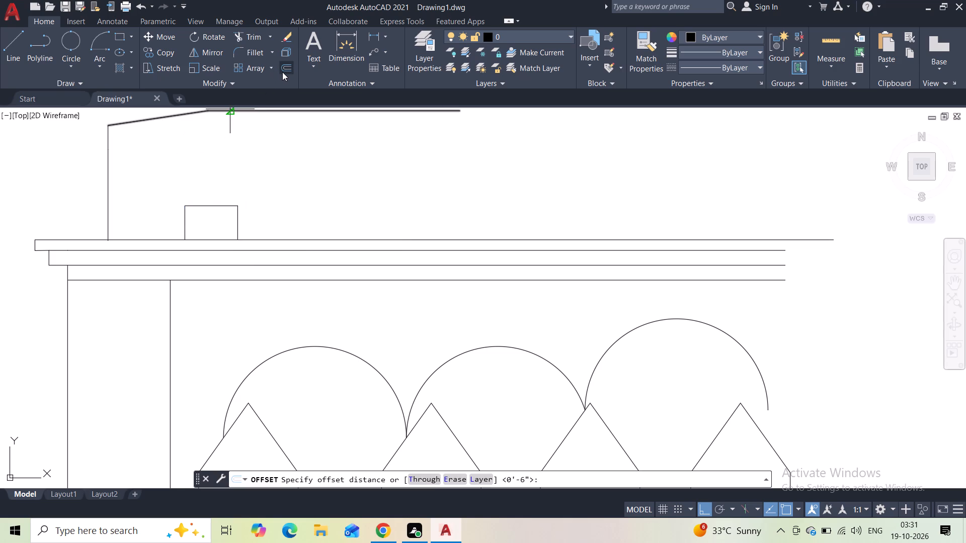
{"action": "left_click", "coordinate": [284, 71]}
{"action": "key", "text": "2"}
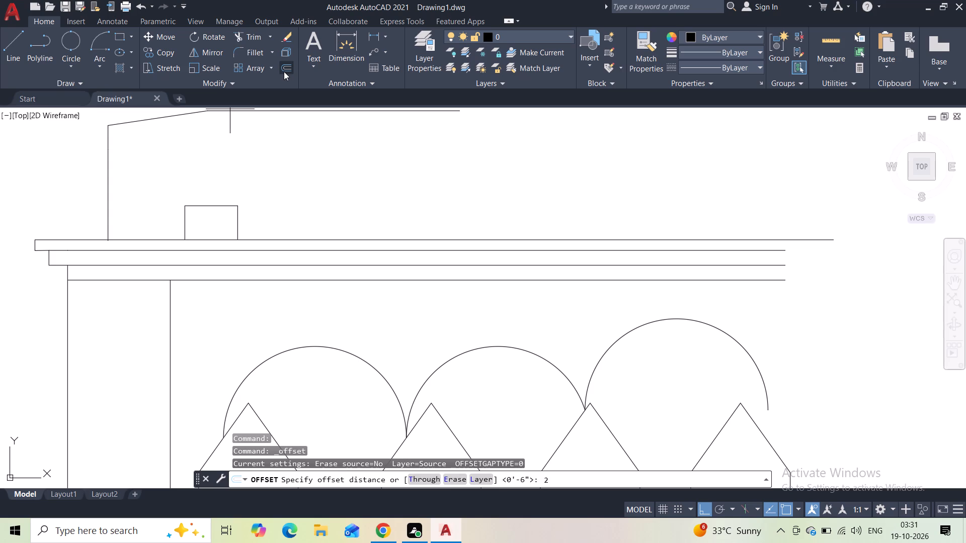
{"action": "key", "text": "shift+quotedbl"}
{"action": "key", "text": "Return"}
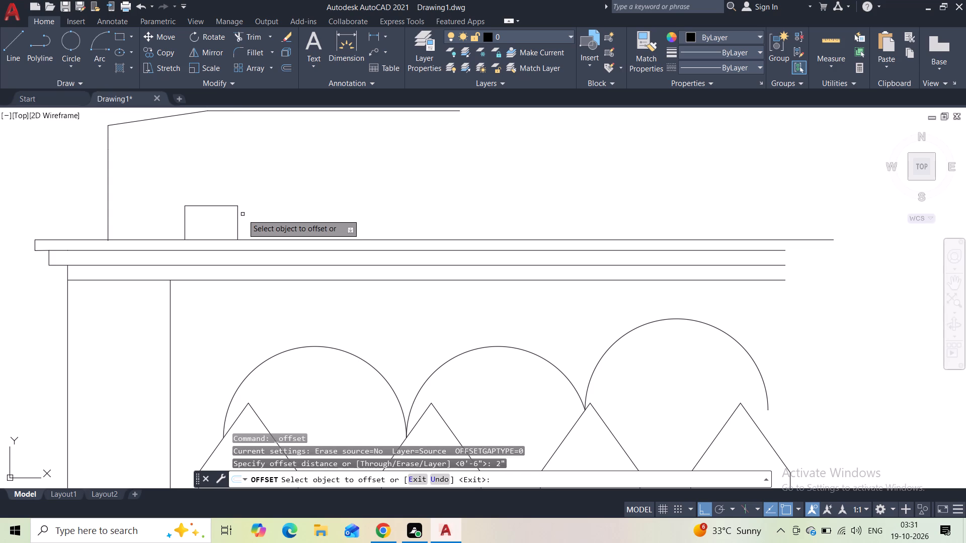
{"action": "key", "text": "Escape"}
Join the three lines of the small box on the cornice into one polyline.
{"action": "left_click_drag", "start_coordinate": [259, 195], "coordinate": [251, 197]}
{"action": "left_click", "coordinate": [167, 216]}
{"action": "key", "text": "j"}
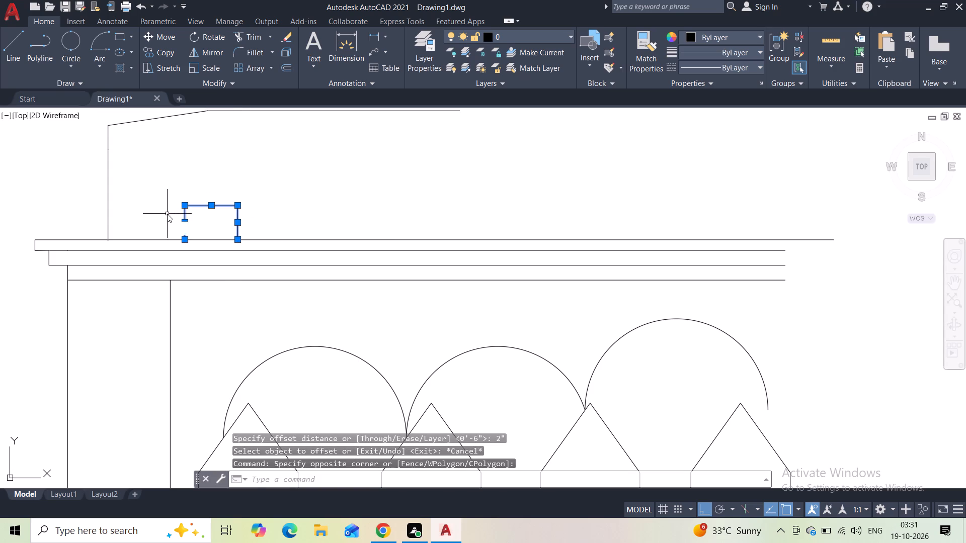
{"action": "key", "text": "Return"}
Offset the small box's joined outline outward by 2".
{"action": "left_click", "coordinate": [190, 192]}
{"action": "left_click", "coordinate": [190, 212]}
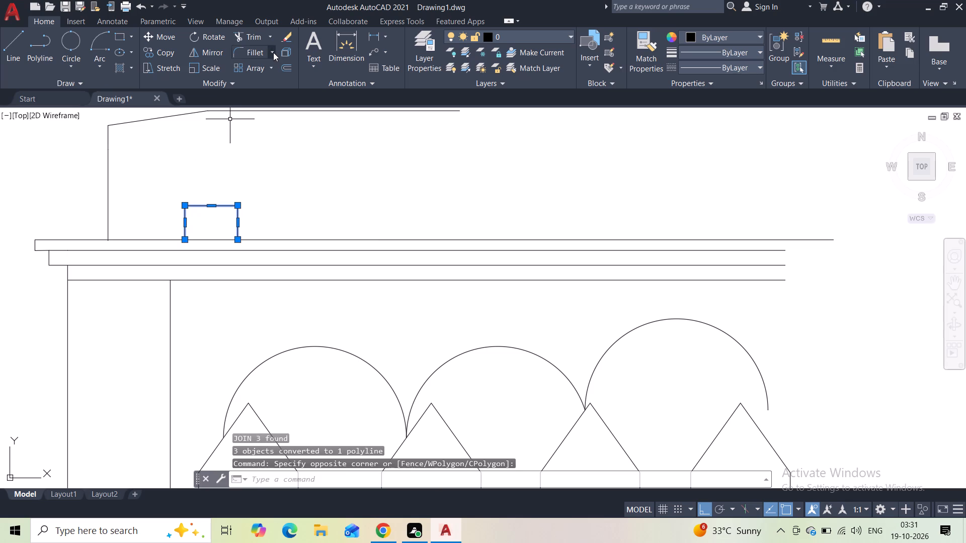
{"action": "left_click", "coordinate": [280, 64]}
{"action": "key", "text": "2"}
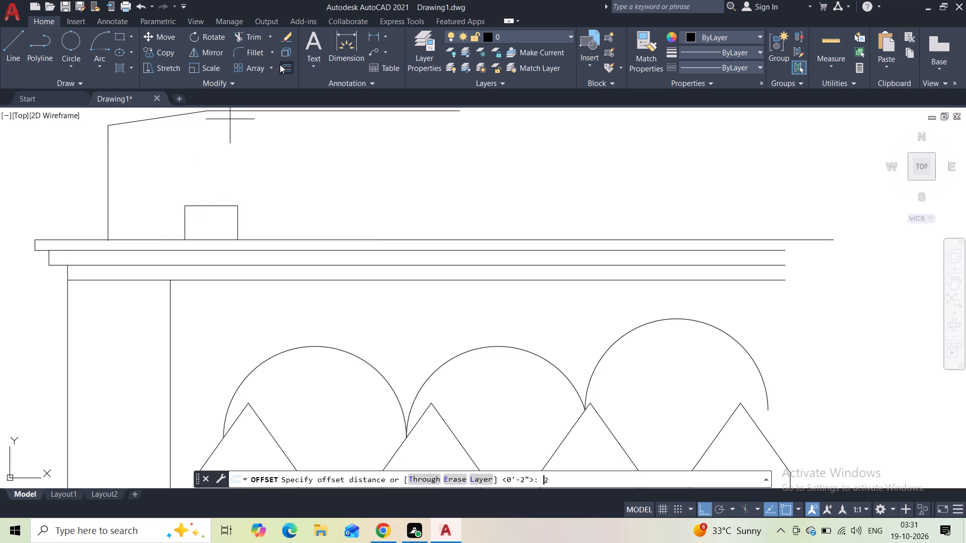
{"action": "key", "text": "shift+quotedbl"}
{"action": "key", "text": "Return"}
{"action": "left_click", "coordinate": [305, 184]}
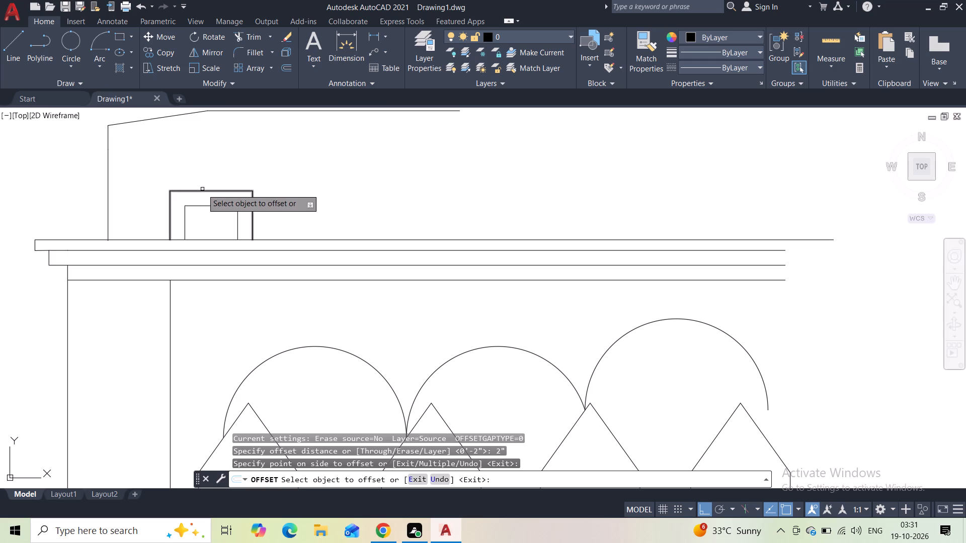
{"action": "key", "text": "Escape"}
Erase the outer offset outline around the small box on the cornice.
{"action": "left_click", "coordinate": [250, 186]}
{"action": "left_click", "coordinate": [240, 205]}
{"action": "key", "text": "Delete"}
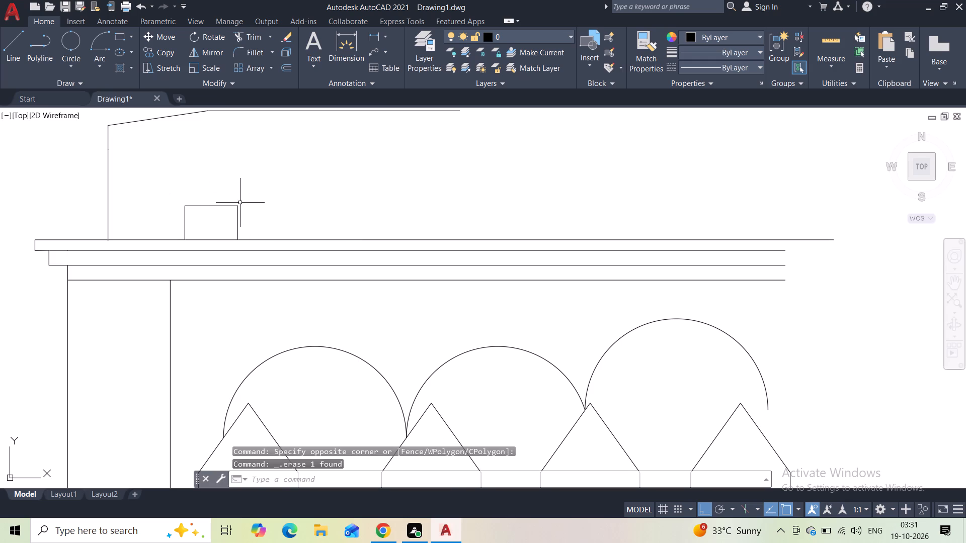
Offset the small box's joined outline on the cornice outward by 1".
{"action": "left_click_drag", "start_coordinate": [271, 196], "coordinate": [265, 199]}
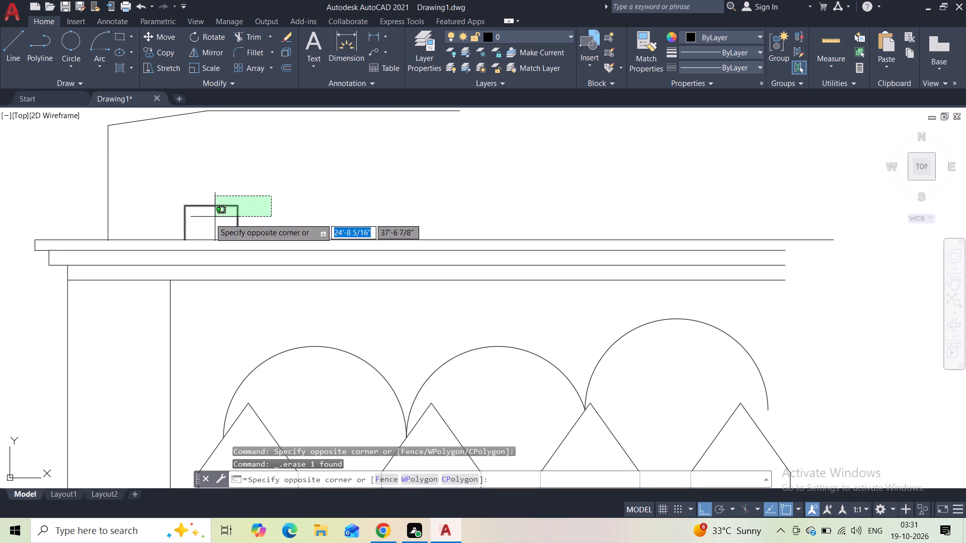
{"action": "left_click", "coordinate": [177, 224]}
{"action": "left_click", "coordinate": [286, 66]}
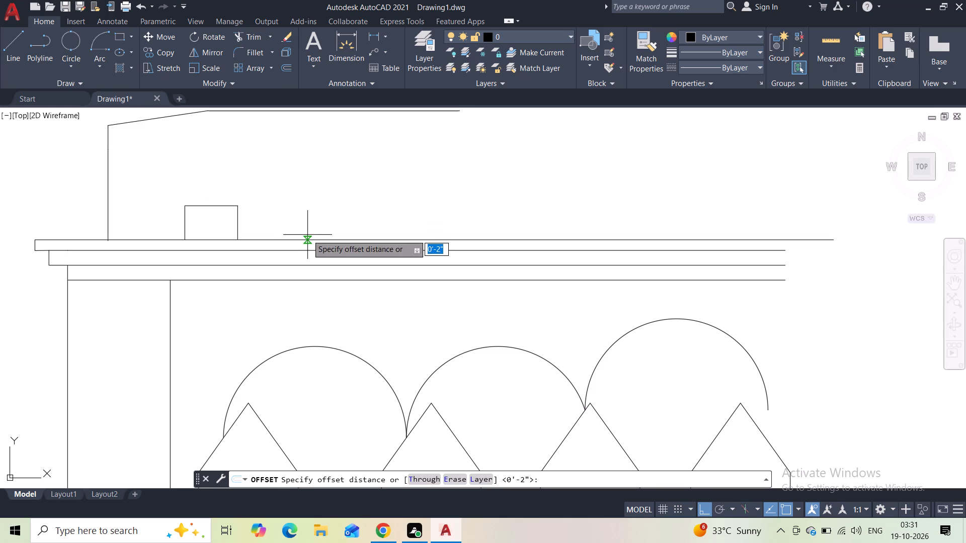
{"action": "type", "text": "1\""}
{"action": "key", "text": "Return"}
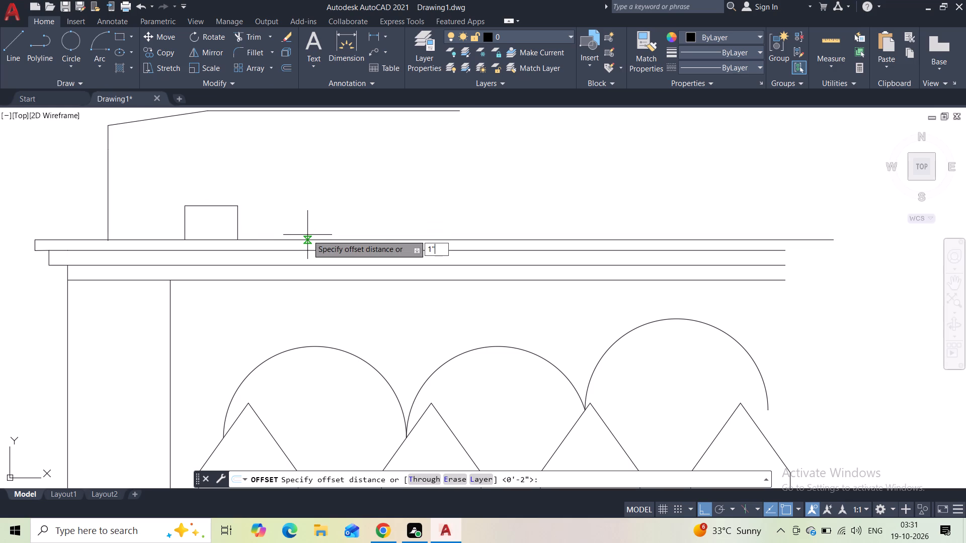
{"action": "left_click", "coordinate": [307, 235]}
{"action": "key", "text": "Escape"}
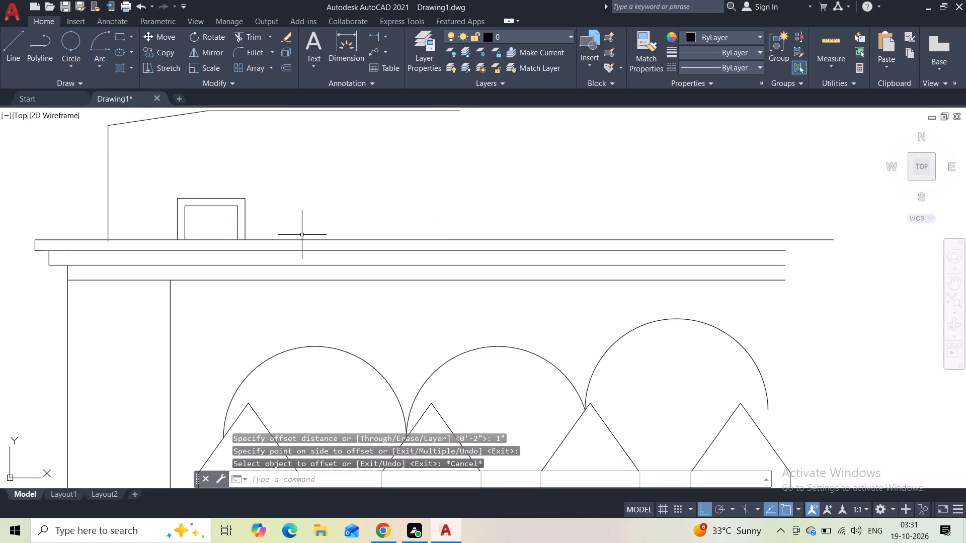
Draw a vertical line about 7 1/2" high from the cornice's top line, just left of the box's outer outline.
{"action": "left_click", "coordinate": [14, 58]}
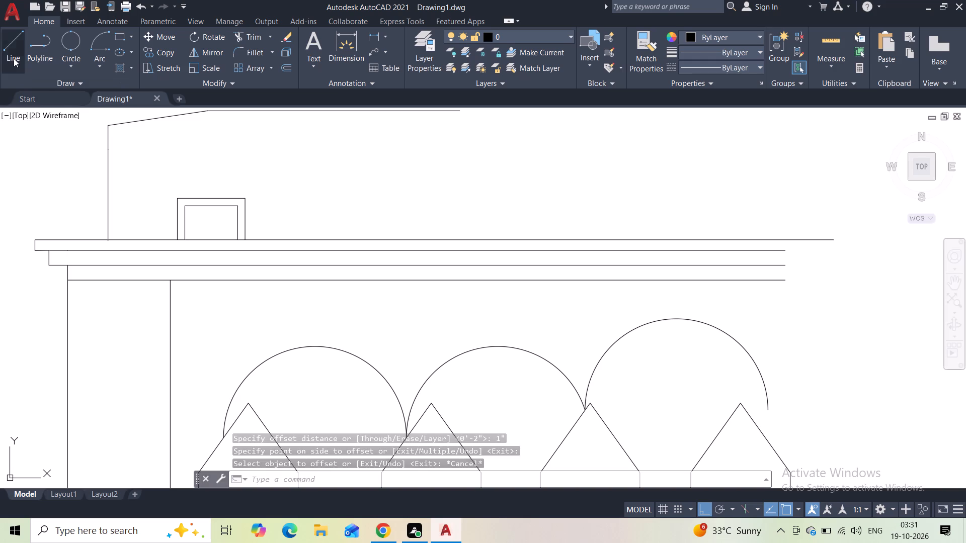
{"action": "left_click", "coordinate": [171, 239]}
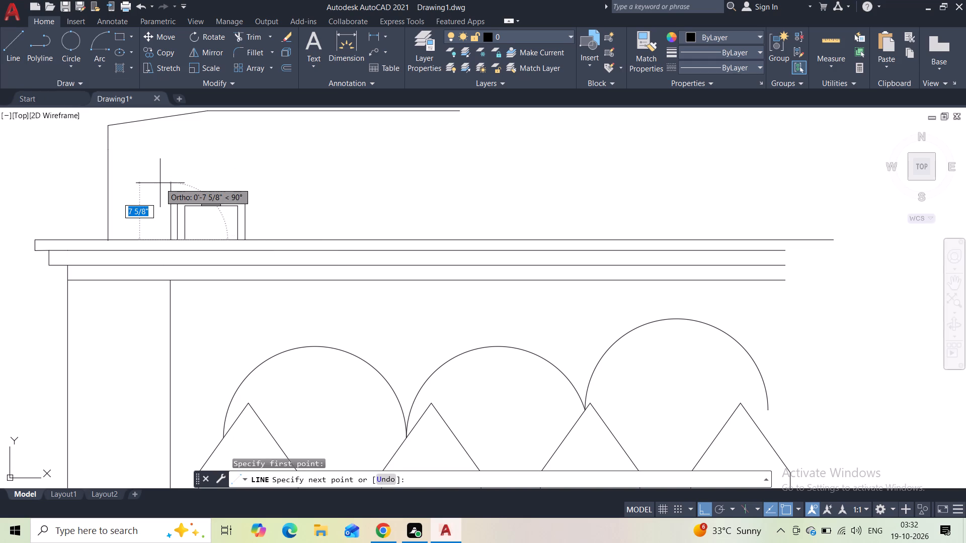
{"action": "left_click", "coordinate": [160, 185]}
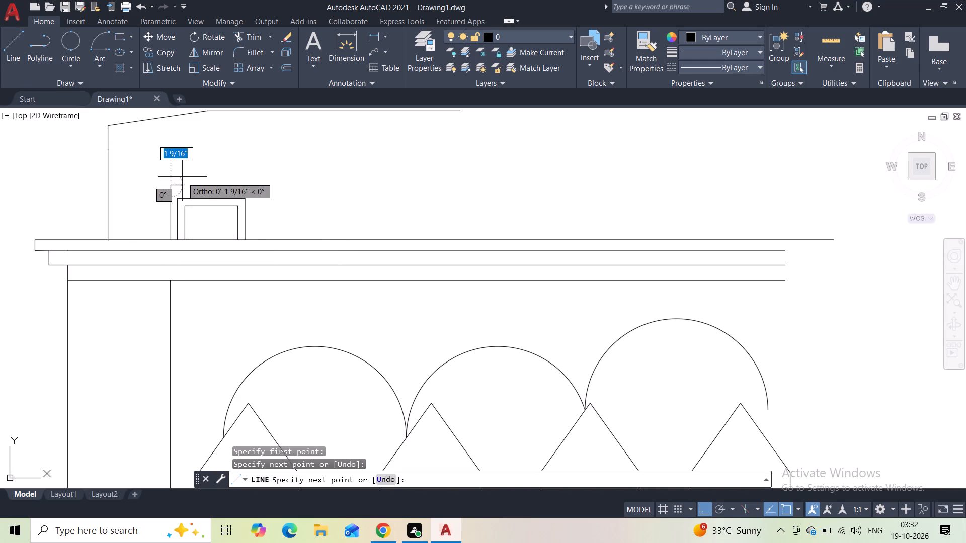
{"action": "key", "text": "Escape"}
Copy the vertical line horizontally about 11" to the box's other side, with its base on the cornice's top line.
{"action": "left_click", "coordinate": [177, 191]}
{"action": "left_click", "coordinate": [167, 197]}
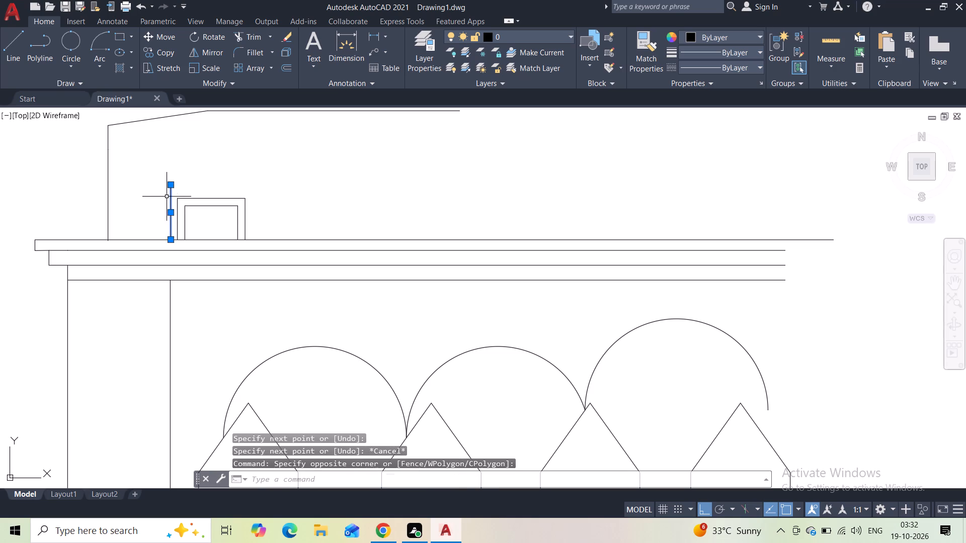
{"action": "left_click", "coordinate": [147, 55]}
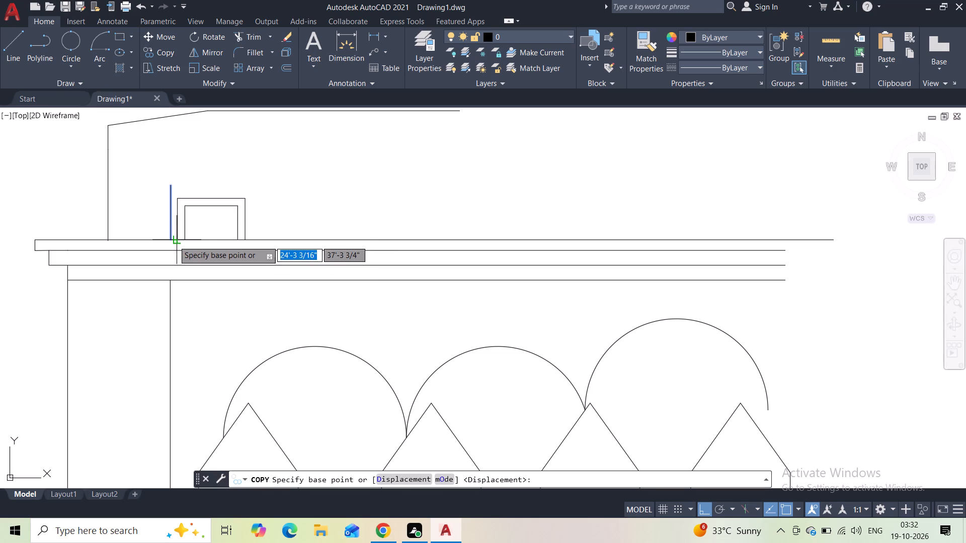
{"action": "left_click", "coordinate": [171, 235]}
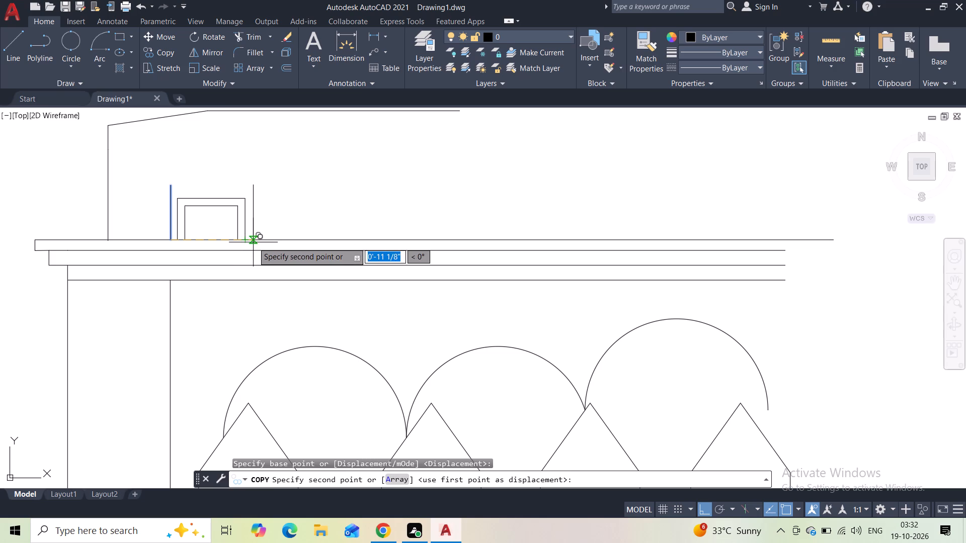
{"action": "left_click", "coordinate": [253, 242]}
{"action": "key", "text": "Escape"}
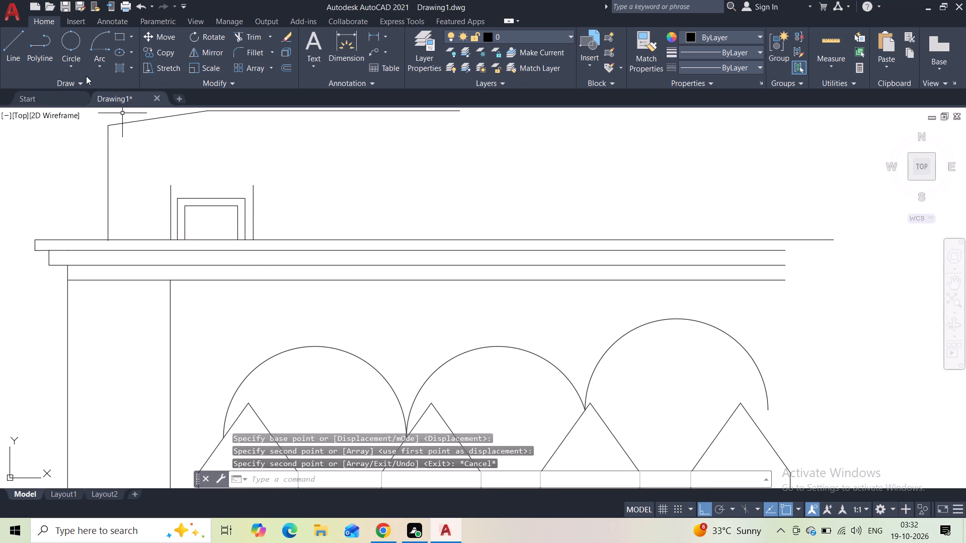
Draw a two-point circle whose diameter spans the upper ends of the two vertical lines around the box.
{"action": "left_click", "coordinate": [71, 68]}
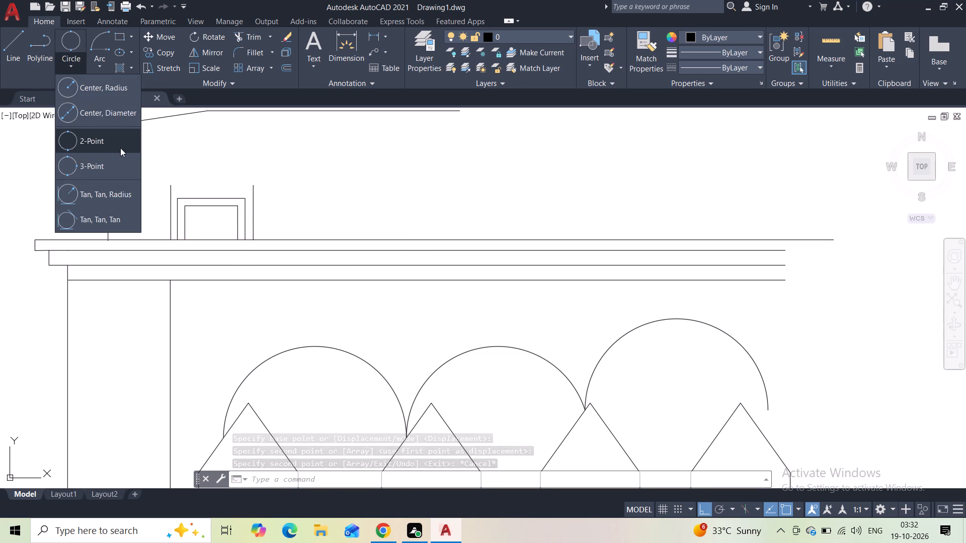
{"action": "left_click", "coordinate": [115, 152]}
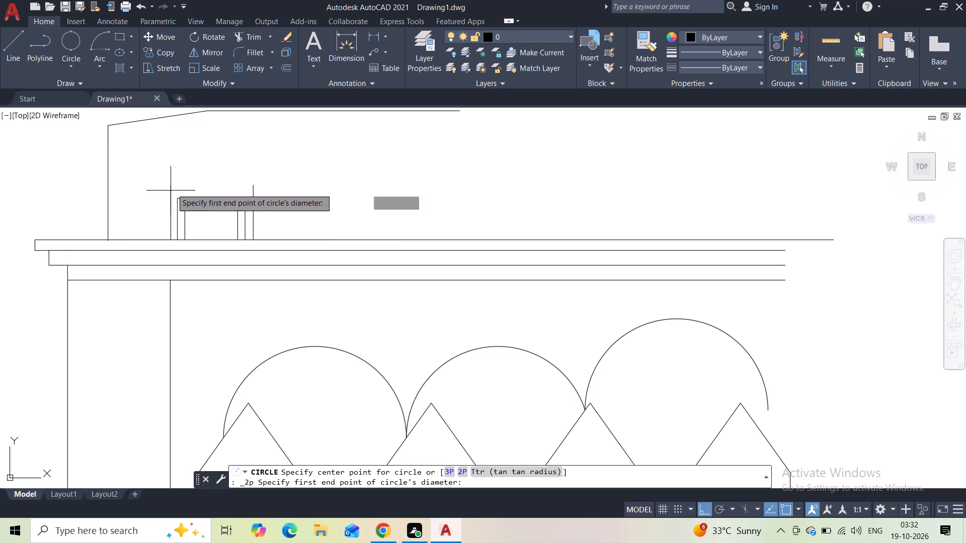
{"action": "left_click", "coordinate": [173, 185]}
{"action": "left_click", "coordinate": [255, 191]}
{"action": "key", "text": "Escape"}
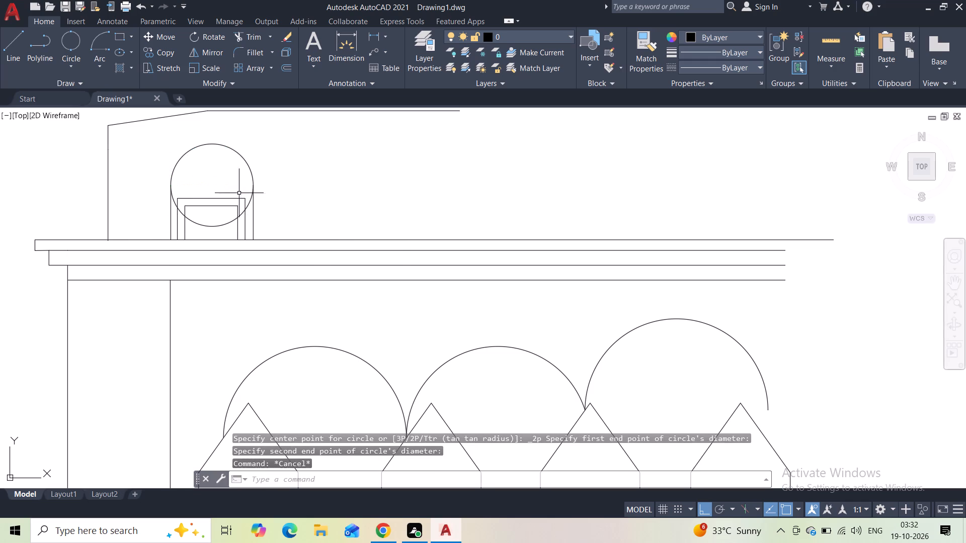
Trim away the circle's lower half across the box outlines, leaving a semicircular arch on the two vertical lines.
{"action": "left_click", "coordinate": [240, 33]}
{"action": "scroll", "coordinate": [194, 212], "scroll_direction": "up", "scroll_amount": 1}
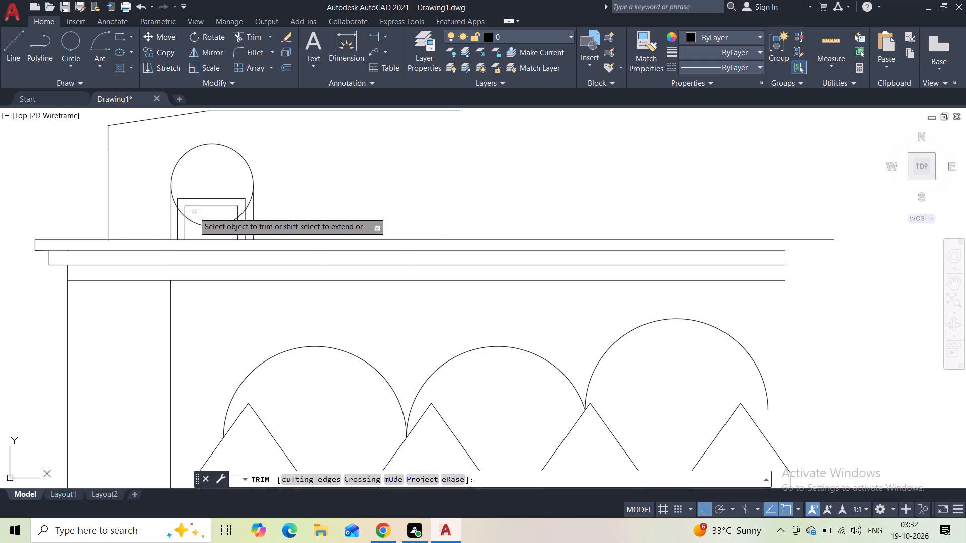
{"action": "scroll", "coordinate": [194, 212], "scroll_direction": "up", "scroll_amount": 2}
{"action": "left_click_drag", "start_coordinate": [140, 211], "coordinate": [140, 221]}
{"action": "left_click_drag", "start_coordinate": [168, 233], "coordinate": [175, 276]}
{"action": "left_click_drag", "start_coordinate": [115, 137], "coordinate": [98, 202]}
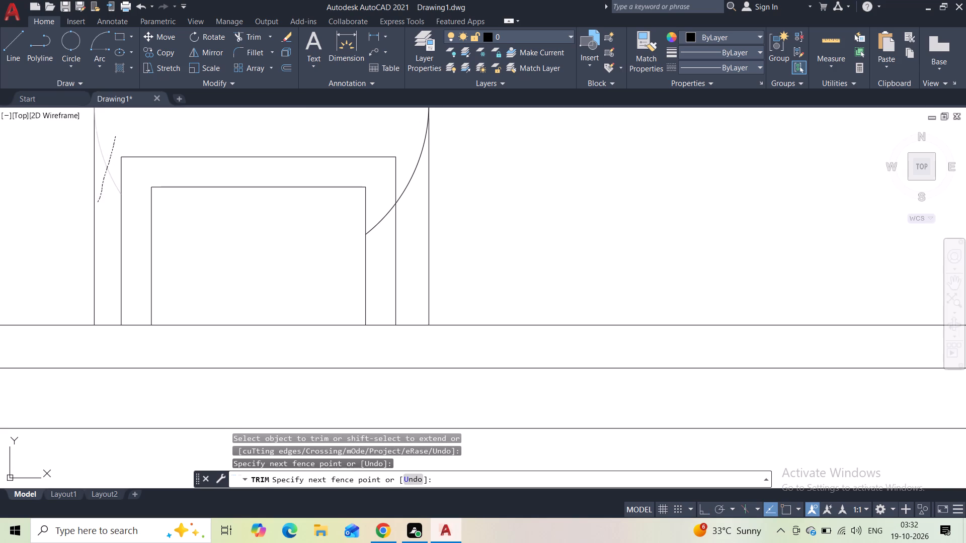
{"action": "left_click_drag", "start_coordinate": [374, 206], "coordinate": [386, 247]}
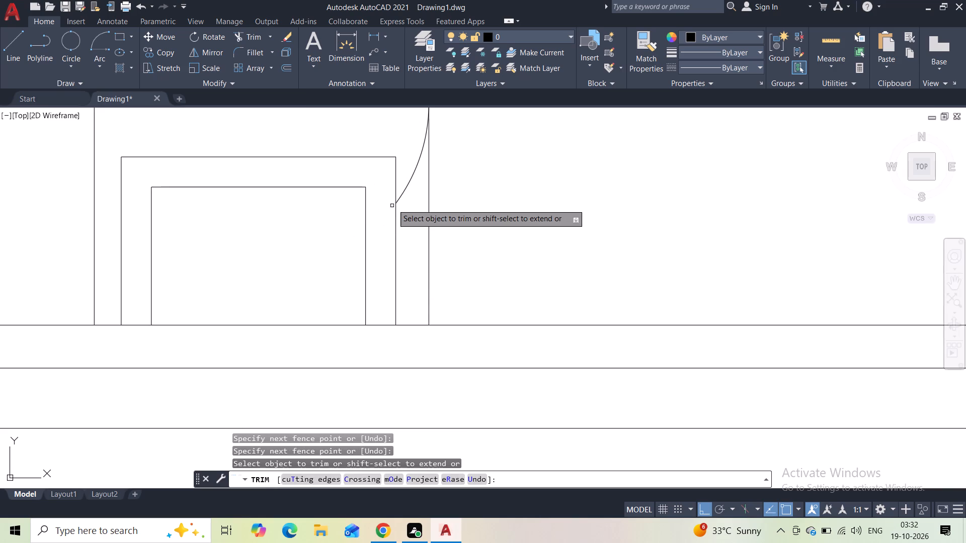
{"action": "left_click_drag", "start_coordinate": [409, 175], "coordinate": [419, 211]}
{"action": "scroll", "coordinate": [419, 211], "scroll_direction": "down", "scroll_amount": 3}
{"action": "key", "text": "Escape"}
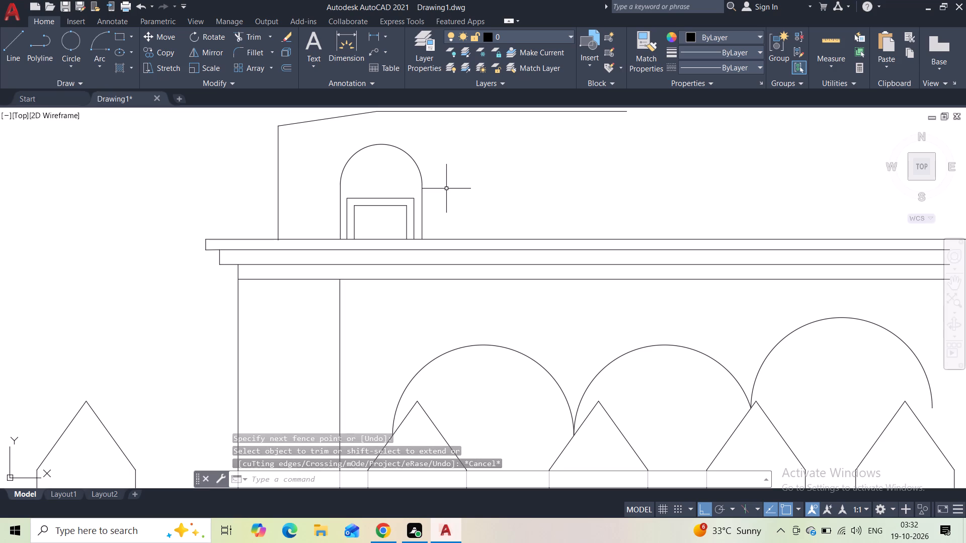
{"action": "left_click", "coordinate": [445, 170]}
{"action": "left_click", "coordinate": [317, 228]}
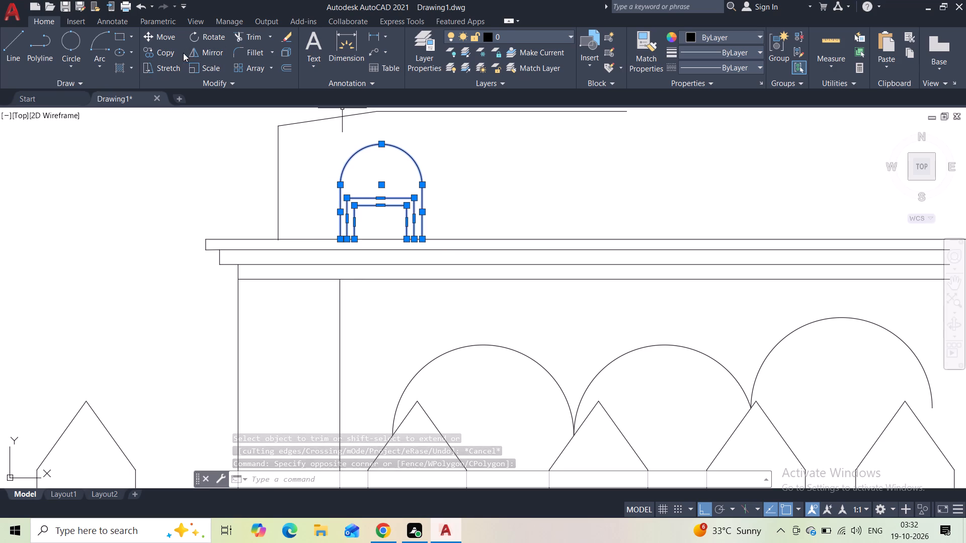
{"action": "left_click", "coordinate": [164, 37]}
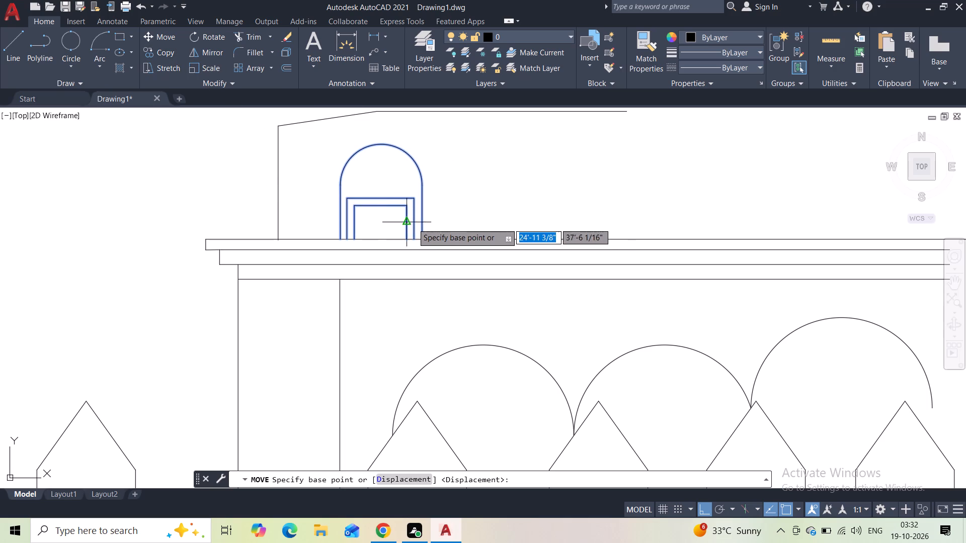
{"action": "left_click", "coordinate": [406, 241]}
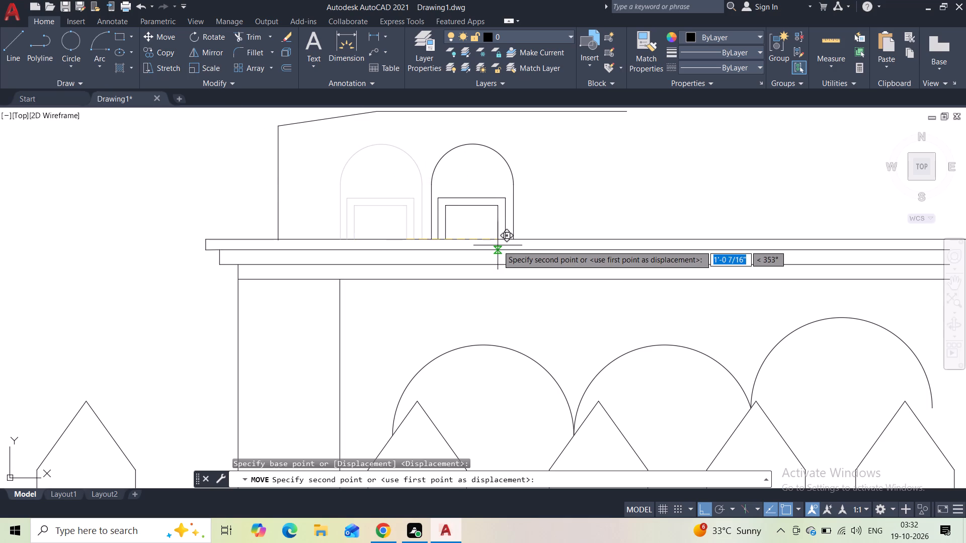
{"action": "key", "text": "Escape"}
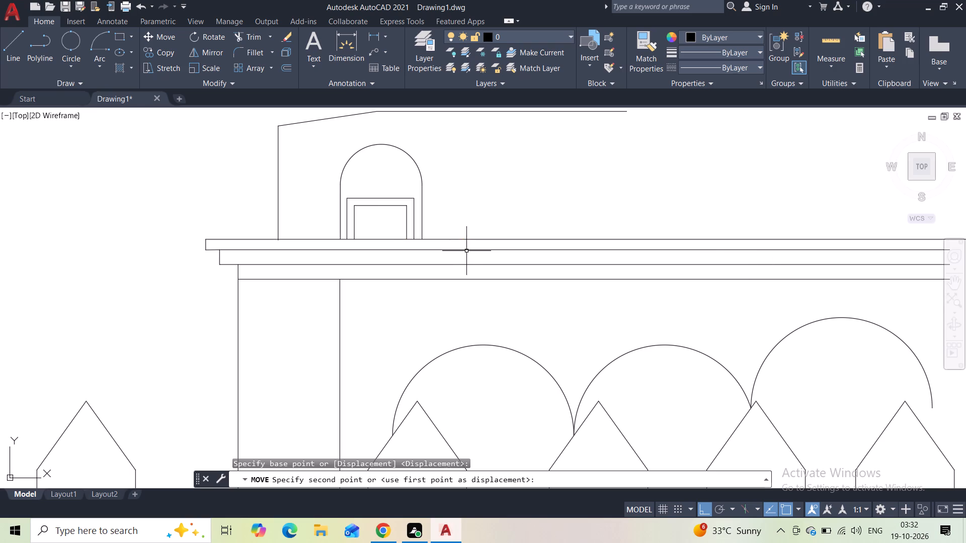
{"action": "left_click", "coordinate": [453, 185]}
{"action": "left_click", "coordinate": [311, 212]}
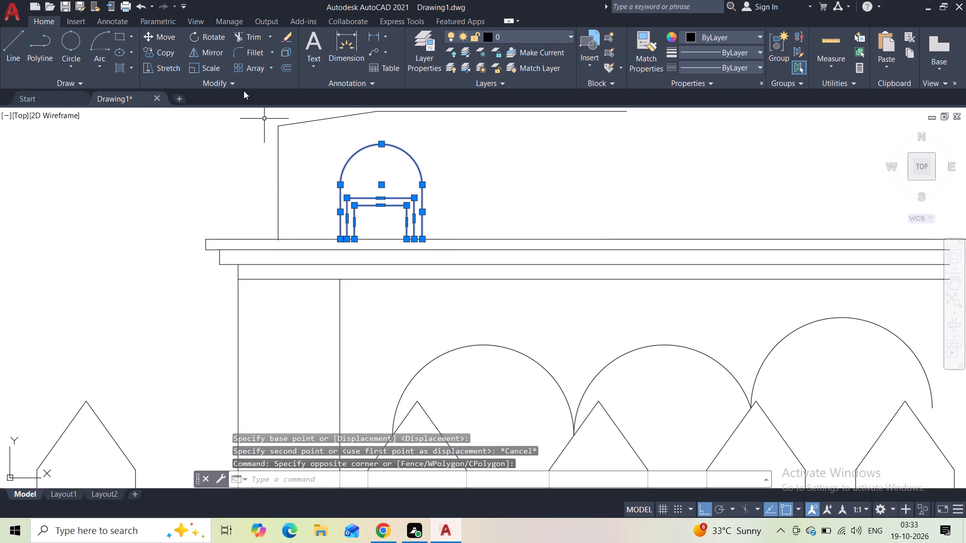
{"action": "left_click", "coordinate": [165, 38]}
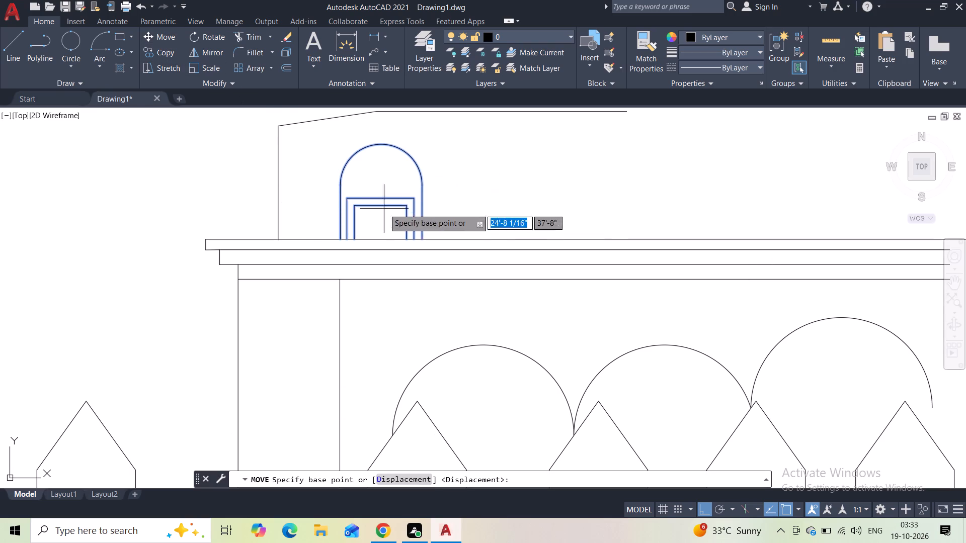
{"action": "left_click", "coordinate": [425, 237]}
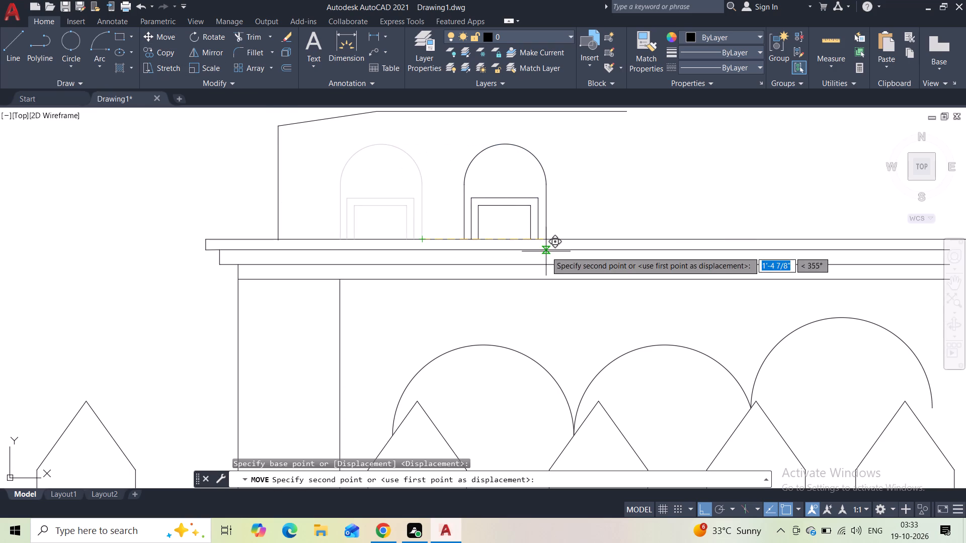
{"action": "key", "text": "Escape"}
Copy the arched opening with its inner box outlines twice along the cornice, about 2'-5" and 5'-0 5/8" right of the original.
{"action": "left_click", "coordinate": [442, 186]}
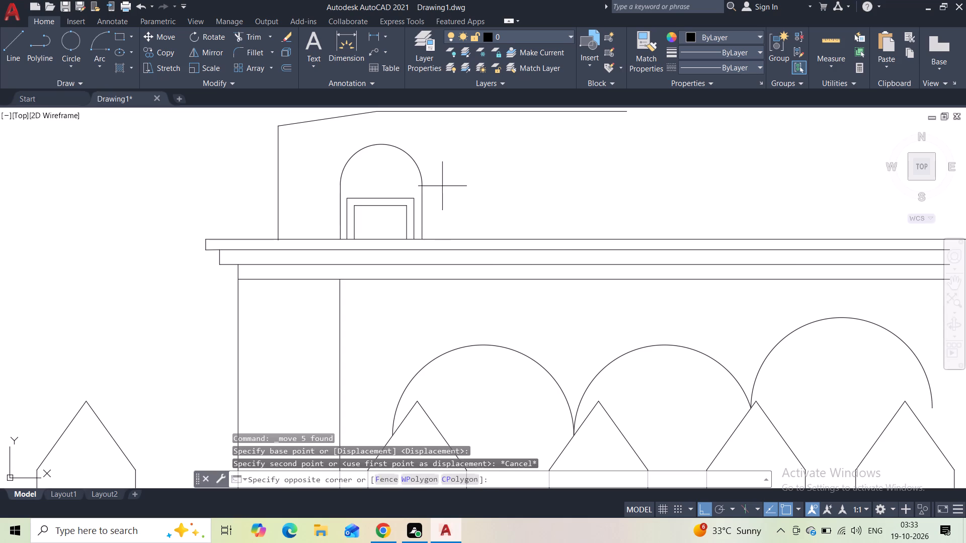
{"action": "left_click", "coordinate": [308, 201]}
{"action": "left_click", "coordinate": [430, 160]}
{"action": "left_click", "coordinate": [324, 217]}
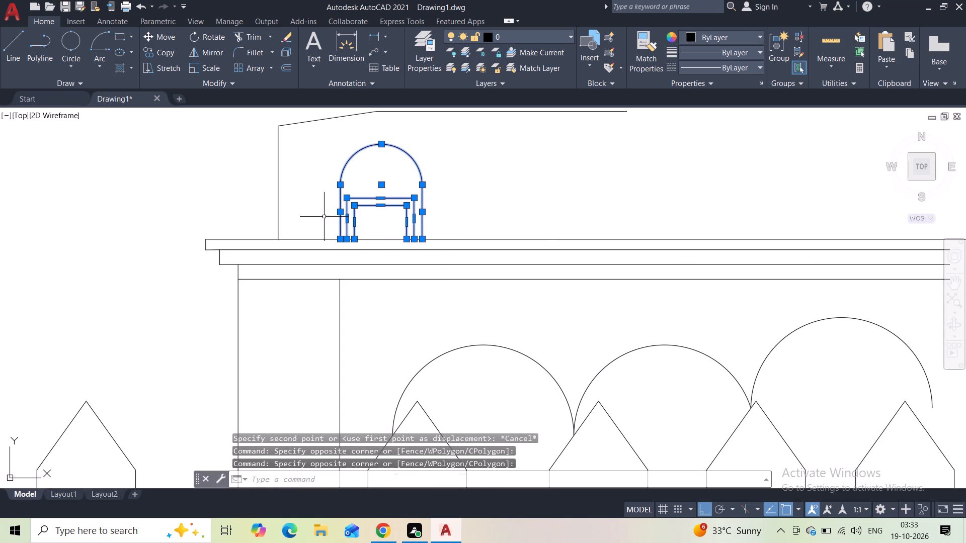
{"action": "left_click", "coordinate": [167, 55]}
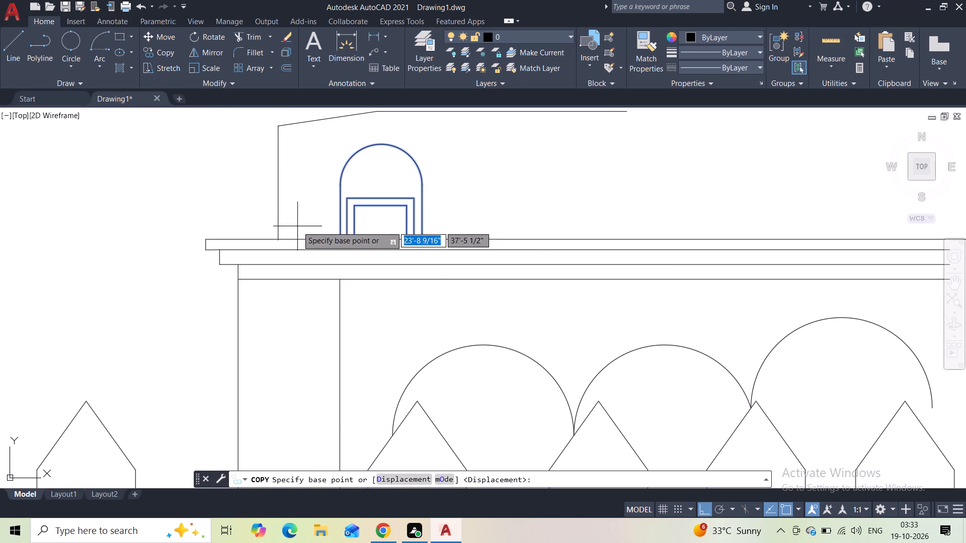
{"action": "left_click", "coordinate": [341, 244]}
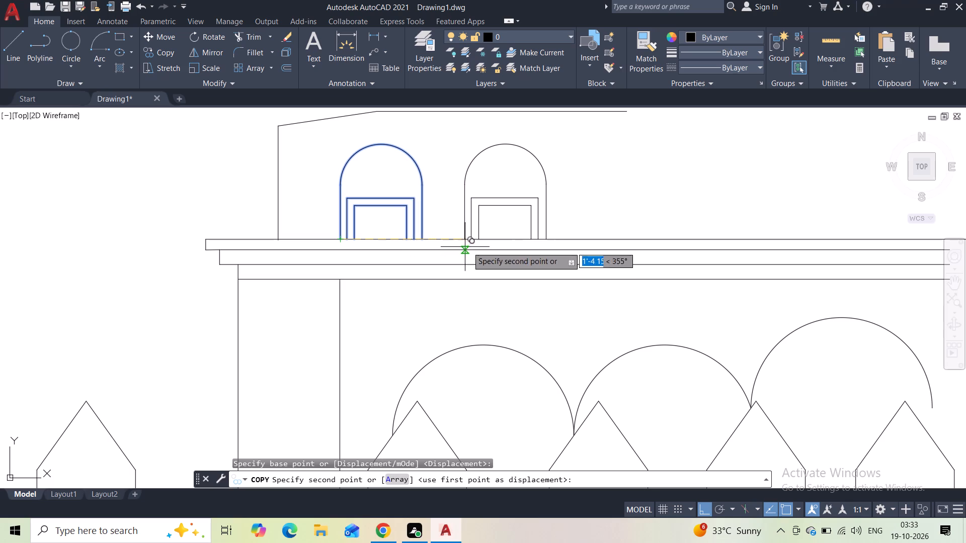
{"action": "left_click", "coordinate": [556, 240]}
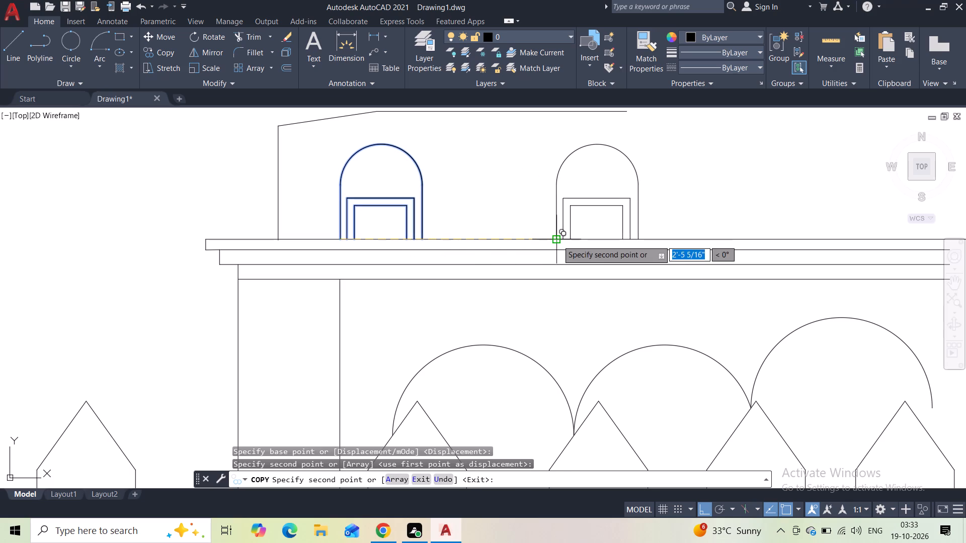
{"action": "middle_click_drag", "start_coordinate": [557, 240], "coordinate": [226, 319]}
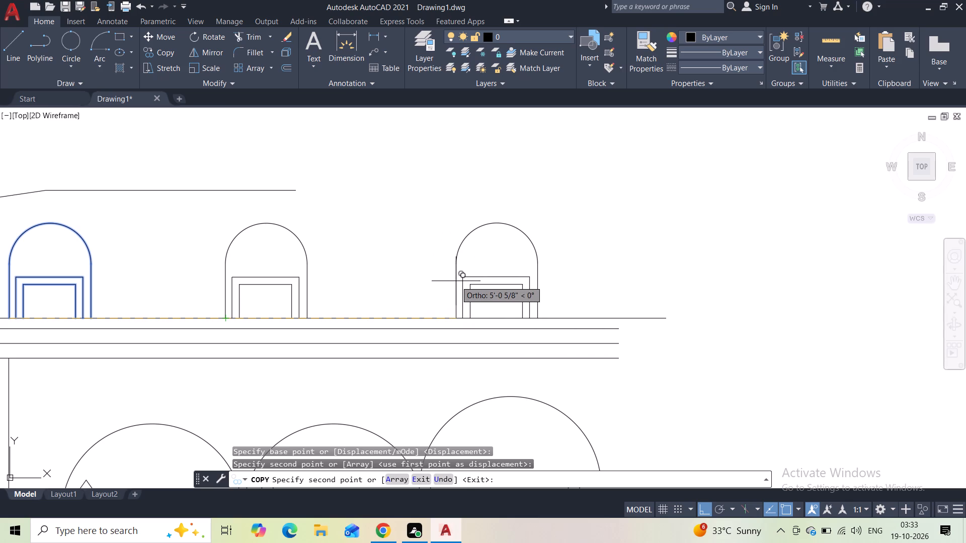
{"action": "left_click", "coordinate": [456, 281]}
{"action": "key", "text": "Escape"}
Extend the upper storey's horizontal roof line with a horizontal line from its end to above the third arched opening.
{"action": "scroll", "coordinate": [497, 249], "scroll_direction": "down", "scroll_amount": 4}
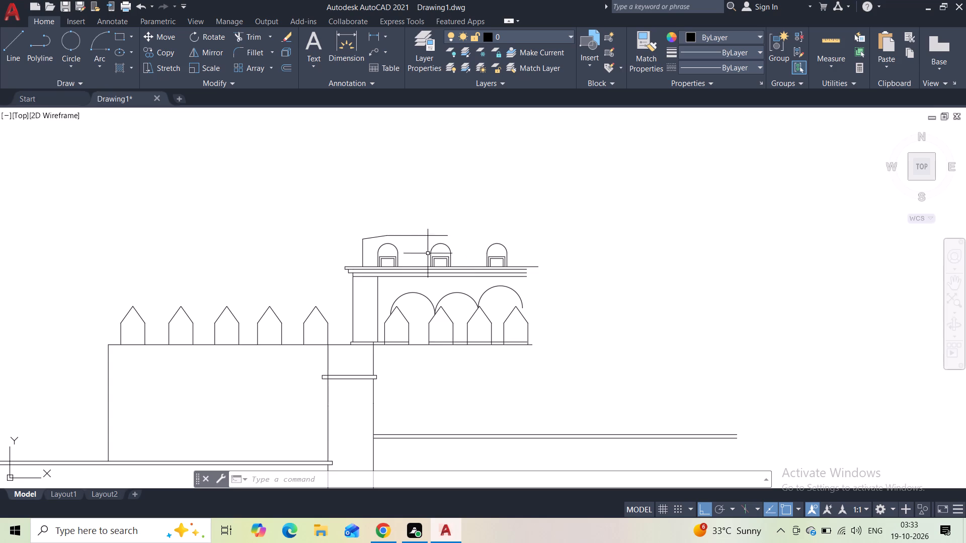
{"action": "scroll", "coordinate": [352, 229], "scroll_direction": "up", "scroll_amount": 2}
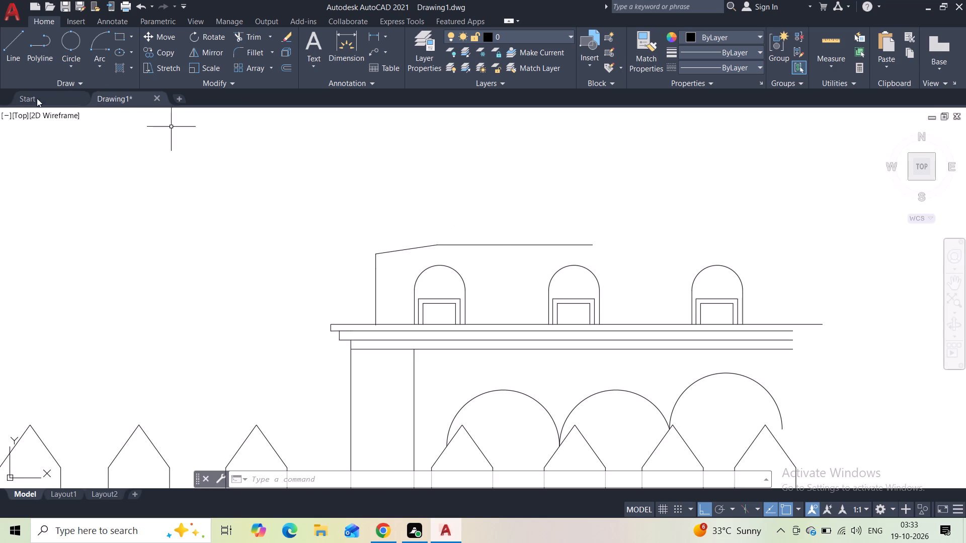
{"action": "left_click", "coordinate": [8, 54]}
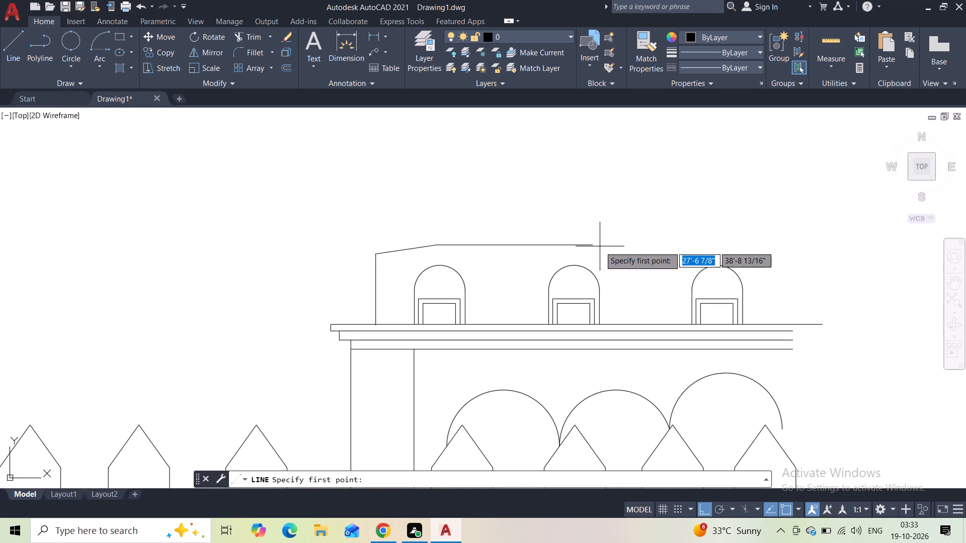
{"action": "left_click", "coordinate": [595, 246]}
{"action": "left_click", "coordinate": [753, 245]}
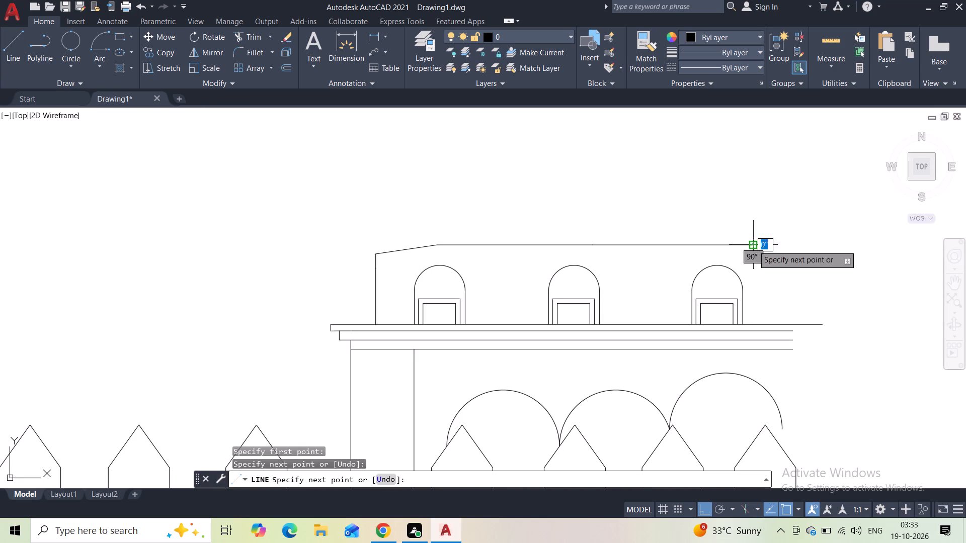
{"action": "key", "text": "Escape"}
Offset the storey's sloped-and-flat roof polyline 1" outward, above the original.
{"action": "left_click", "coordinate": [523, 234]}
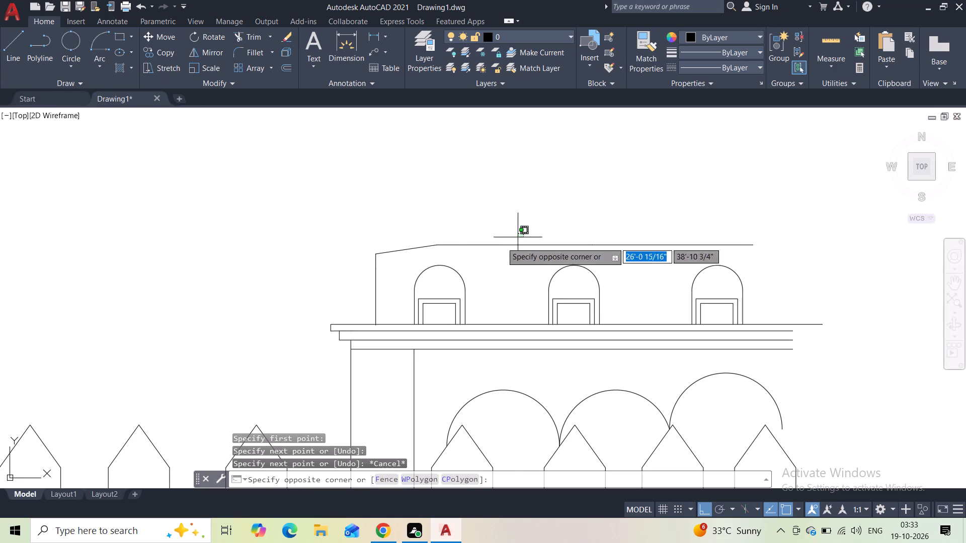
{"action": "left_click", "coordinate": [495, 246]}
{"action": "left_click", "coordinate": [287, 69]}
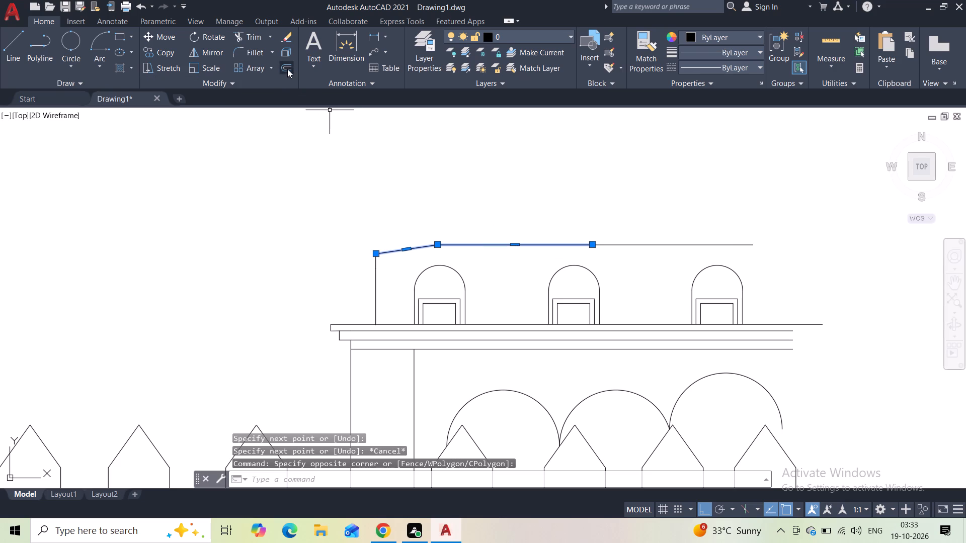
{"action": "key", "text": "1"}
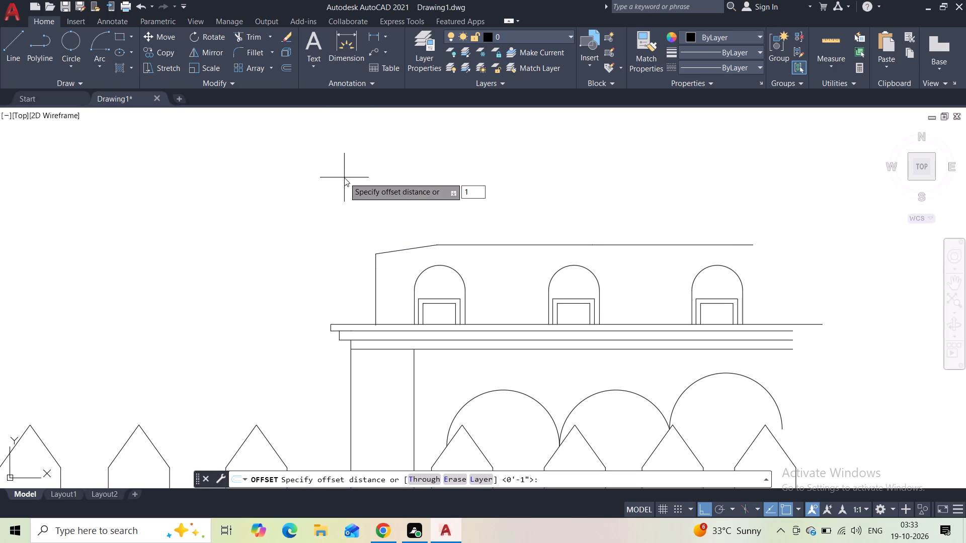
{"action": "key", "text": "shift+quotedbl"}
{"action": "key", "text": "shift+Return"}
{"action": "left_click", "coordinate": [344, 177]}
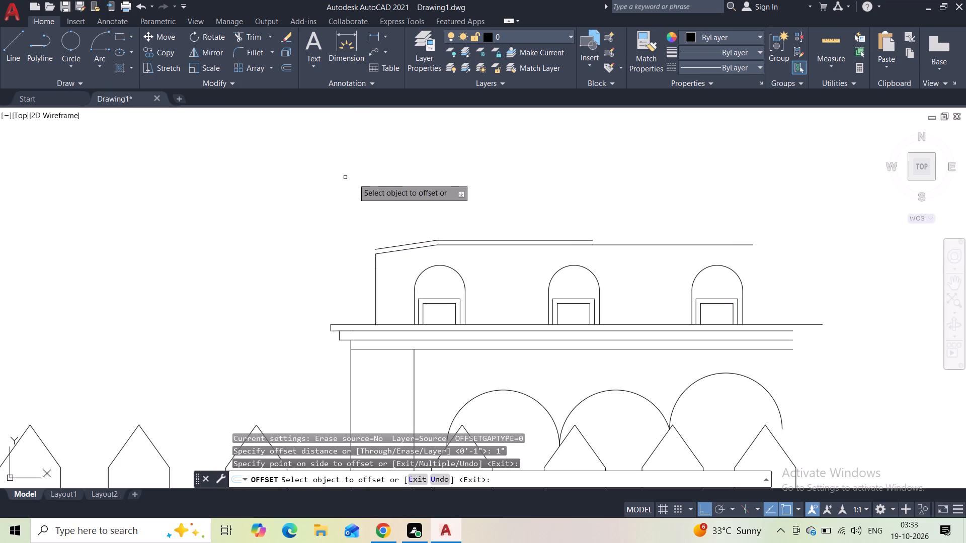
{"action": "key", "text": "Escape"}
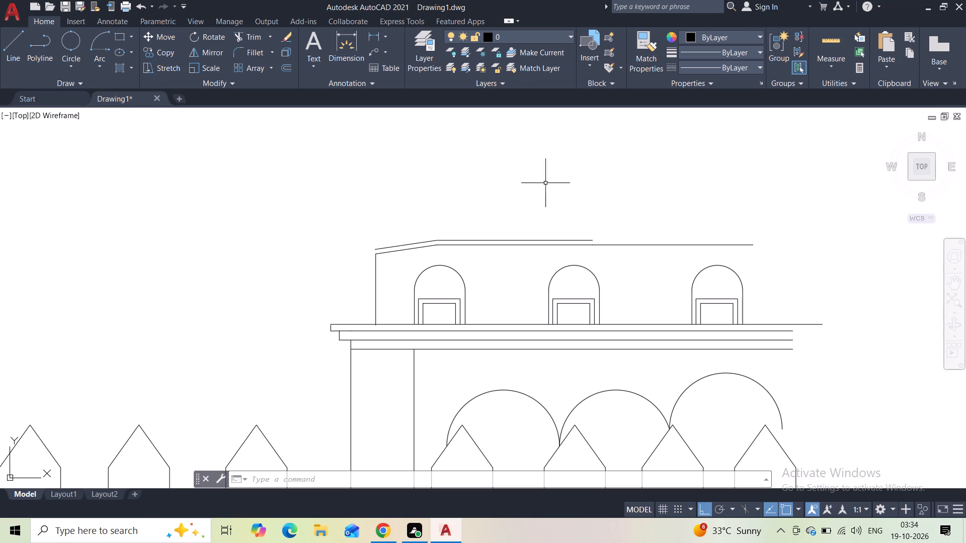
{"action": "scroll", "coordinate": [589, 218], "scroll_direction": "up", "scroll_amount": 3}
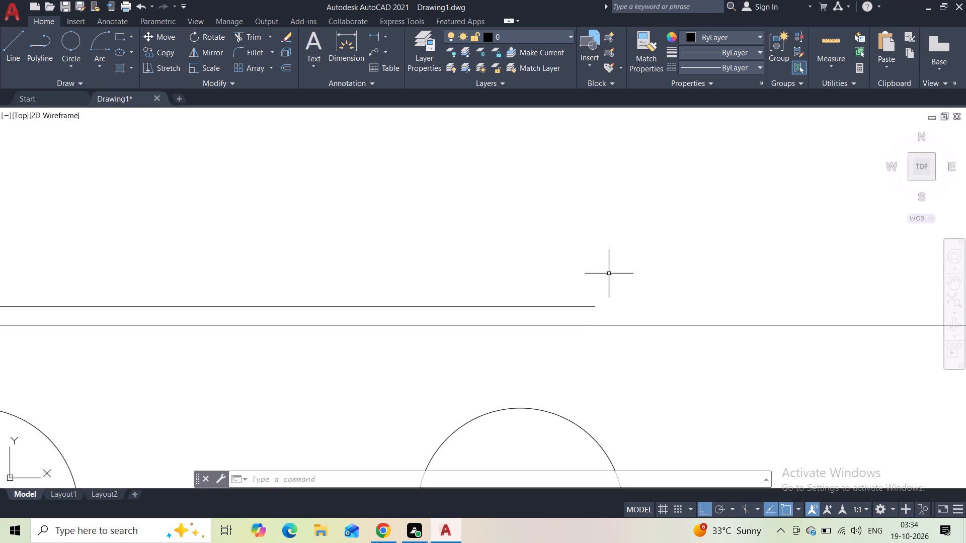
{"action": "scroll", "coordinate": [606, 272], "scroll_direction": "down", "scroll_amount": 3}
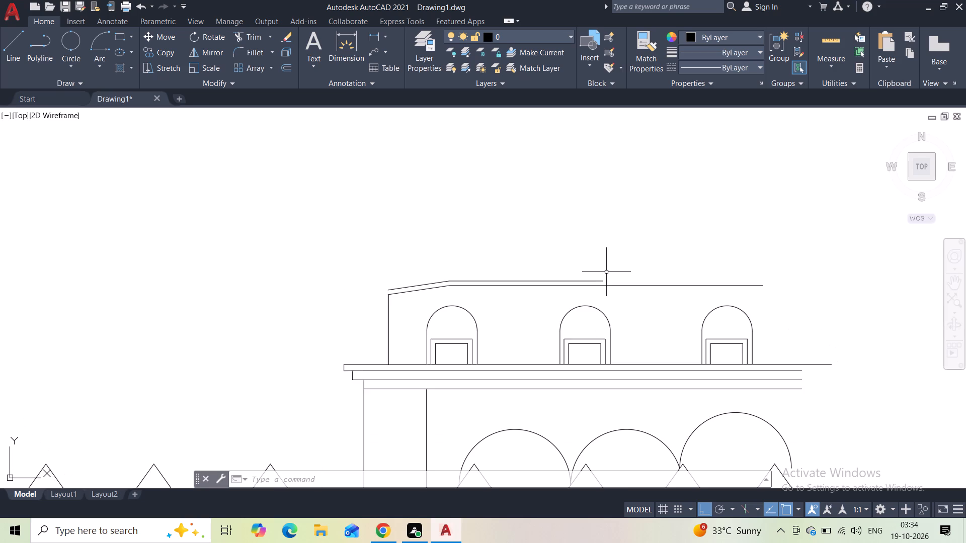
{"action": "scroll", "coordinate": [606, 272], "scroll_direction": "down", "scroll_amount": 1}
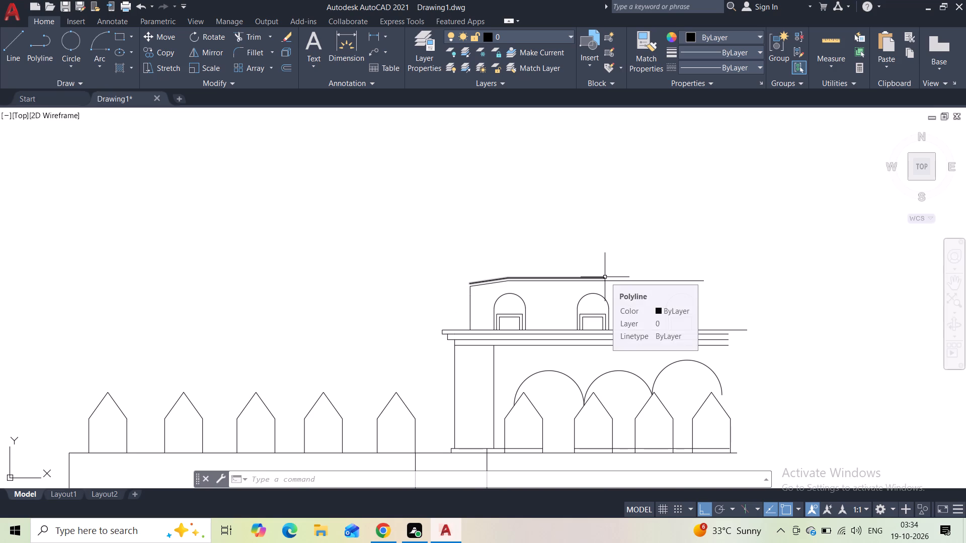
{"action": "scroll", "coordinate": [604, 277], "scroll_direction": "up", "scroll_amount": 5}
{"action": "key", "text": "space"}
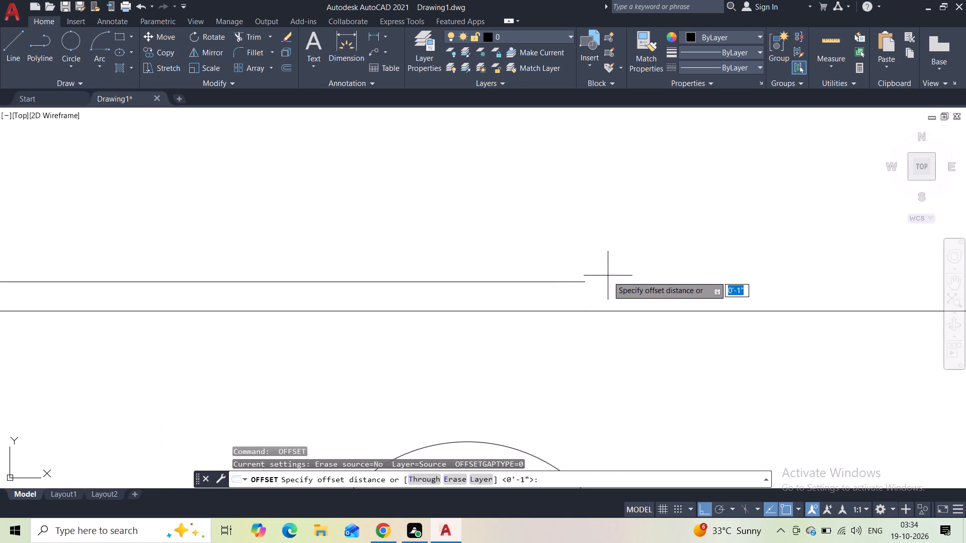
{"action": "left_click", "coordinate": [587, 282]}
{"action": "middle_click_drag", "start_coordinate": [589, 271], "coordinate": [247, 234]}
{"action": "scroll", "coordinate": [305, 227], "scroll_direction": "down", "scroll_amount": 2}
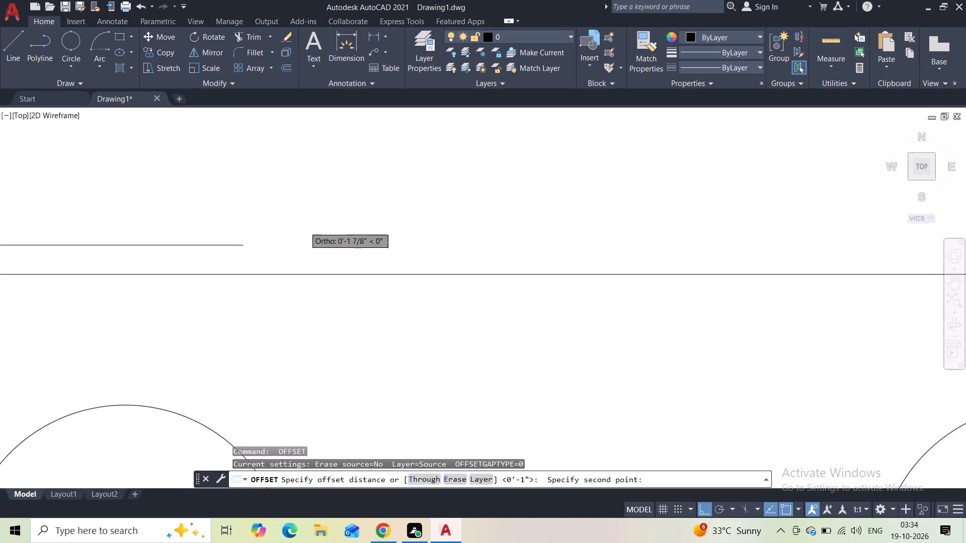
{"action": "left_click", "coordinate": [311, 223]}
Continue the offset roof line with a horizontal line about 2'-5" long from its end, parallel to the lower roof line.
{"action": "left_click", "coordinate": [11, 60]}
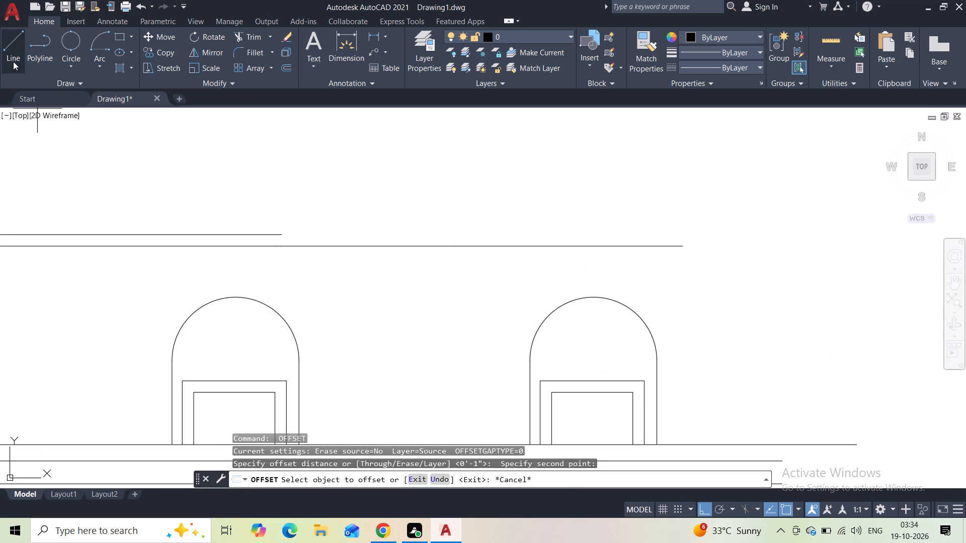
{"action": "scroll", "coordinate": [285, 240], "scroll_direction": "up", "scroll_amount": 1}
{"action": "left_click", "coordinate": [278, 227]}
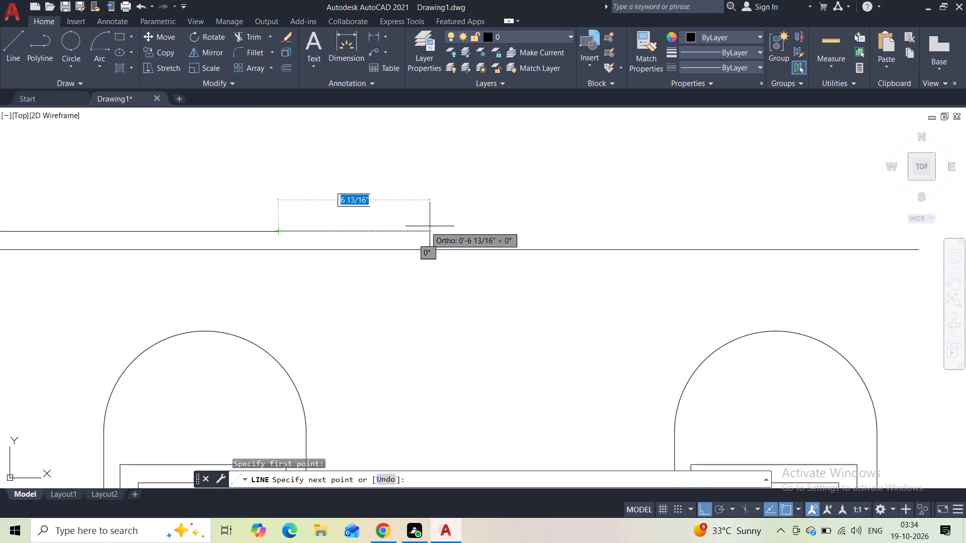
{"action": "middle_click_drag", "start_coordinate": [431, 226], "coordinate": [276, 244]}
{"action": "scroll", "coordinate": [544, 217], "scroll_direction": "down", "scroll_amount": 1}
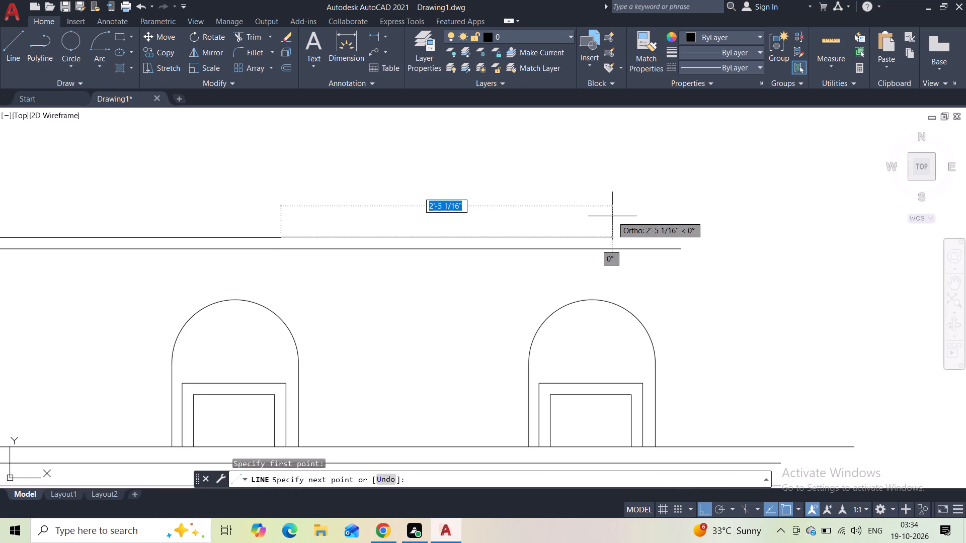
{"action": "left_click", "coordinate": [612, 216]}
{"action": "key", "text": "Escape"}
Draw a two-point circle whose diameter spans the upper roof line from its bend to its far end.
{"action": "scroll", "coordinate": [543, 259], "scroll_direction": "down", "scroll_amount": 2}
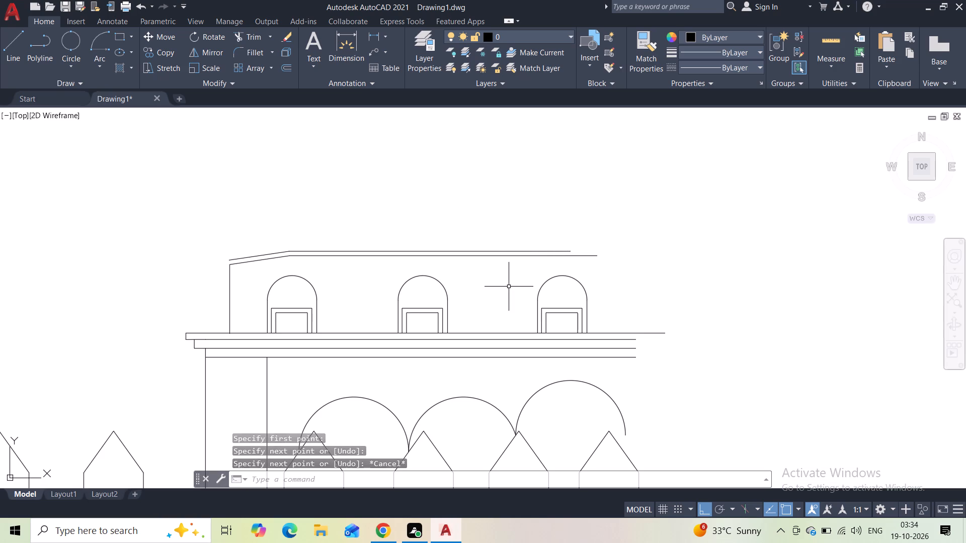
{"action": "left_click", "coordinate": [71, 69]}
{"action": "left_click", "coordinate": [77, 140]}
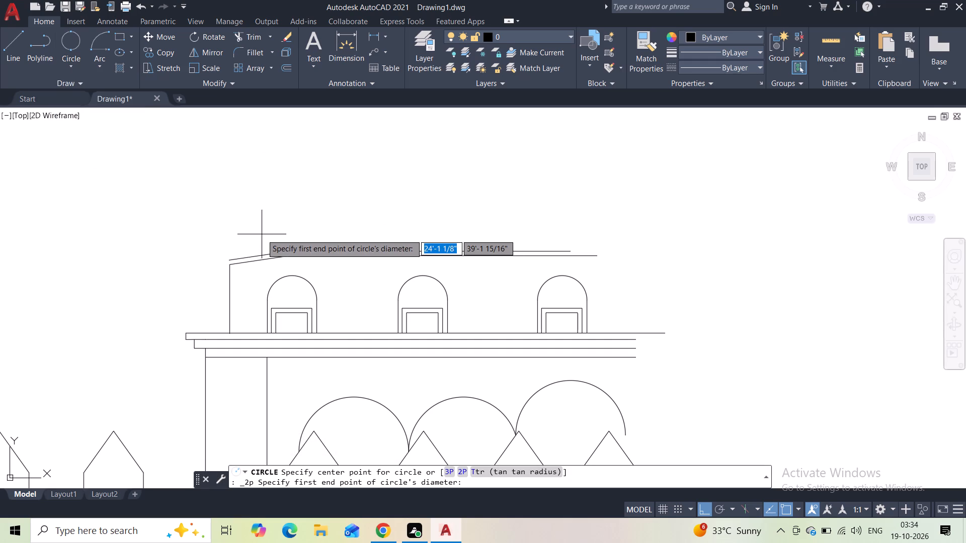
{"action": "left_click", "coordinate": [291, 250]}
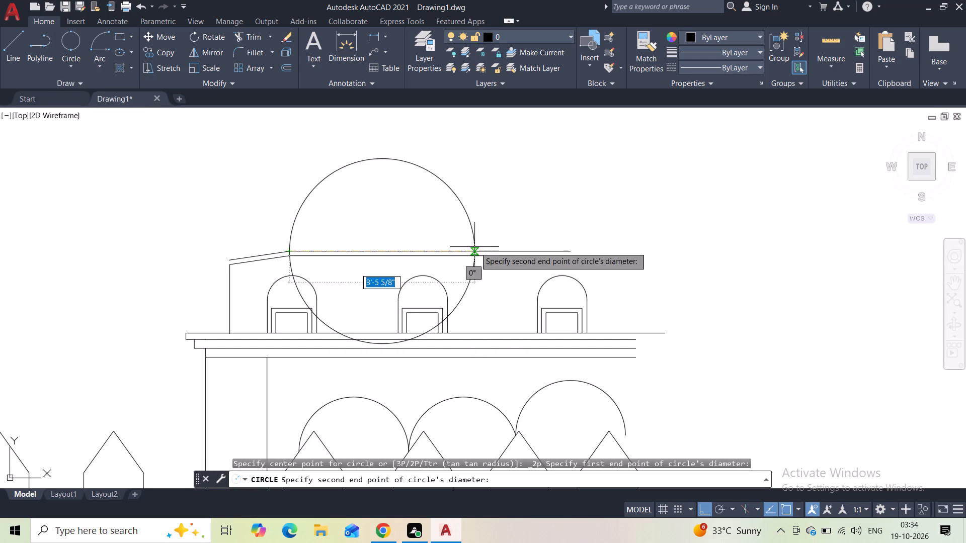
{"action": "left_click", "coordinate": [565, 251]}
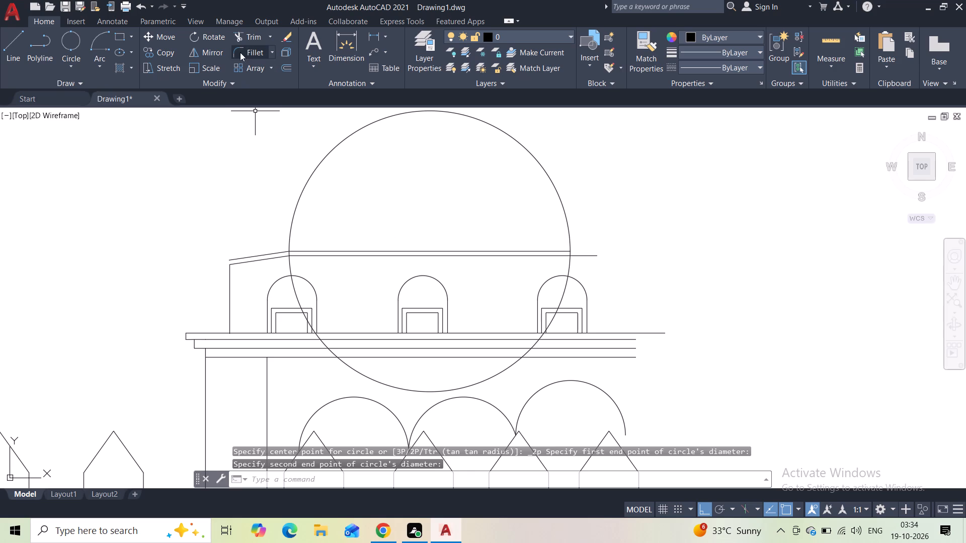
Trim the circle from the roof lines down to the cornice's top line where it crosses the first arched opening and inner boxes.
{"action": "left_click", "coordinate": [247, 37]}
{"action": "scroll", "coordinate": [300, 266], "scroll_direction": "up", "scroll_amount": 1}
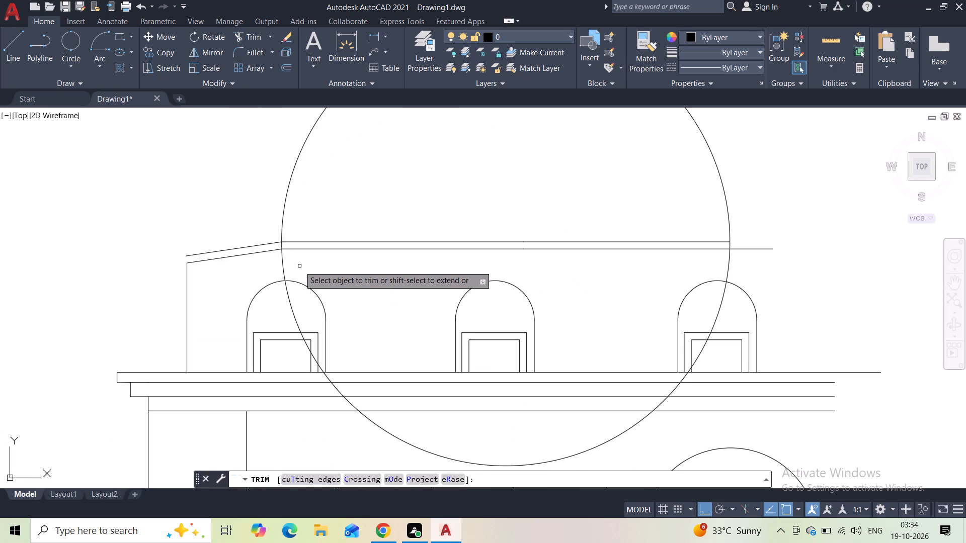
{"action": "left_click_drag", "start_coordinate": [299, 266], "coordinate": [267, 273]}
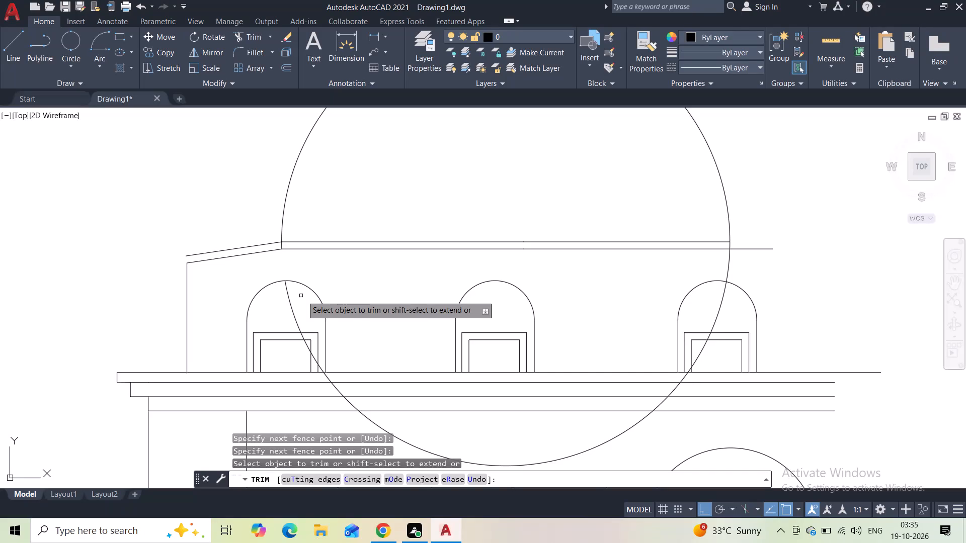
{"action": "left_click_drag", "start_coordinate": [296, 298], "coordinate": [281, 303]}
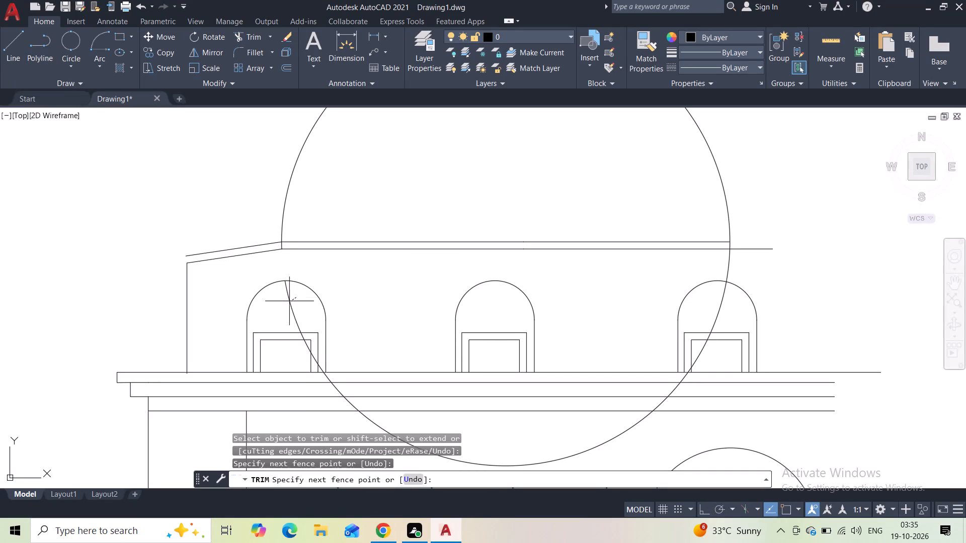
{"action": "left_click_drag", "start_coordinate": [281, 303], "coordinate": [277, 303]}
{"action": "scroll", "coordinate": [309, 349], "scroll_direction": "up", "scroll_amount": 5}
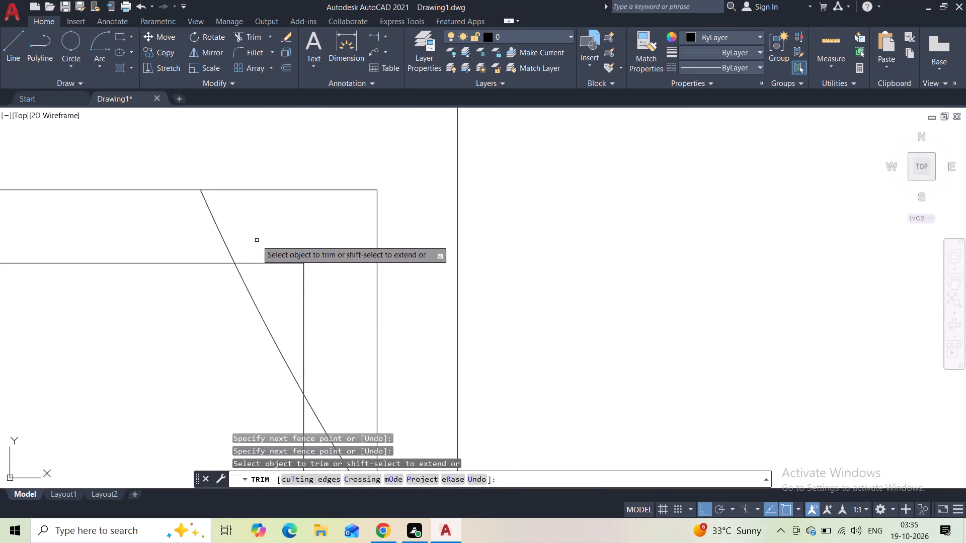
{"action": "left_click_drag", "start_coordinate": [255, 240], "coordinate": [204, 239]}
{"action": "left_click_drag", "start_coordinate": [277, 312], "coordinate": [213, 338]}
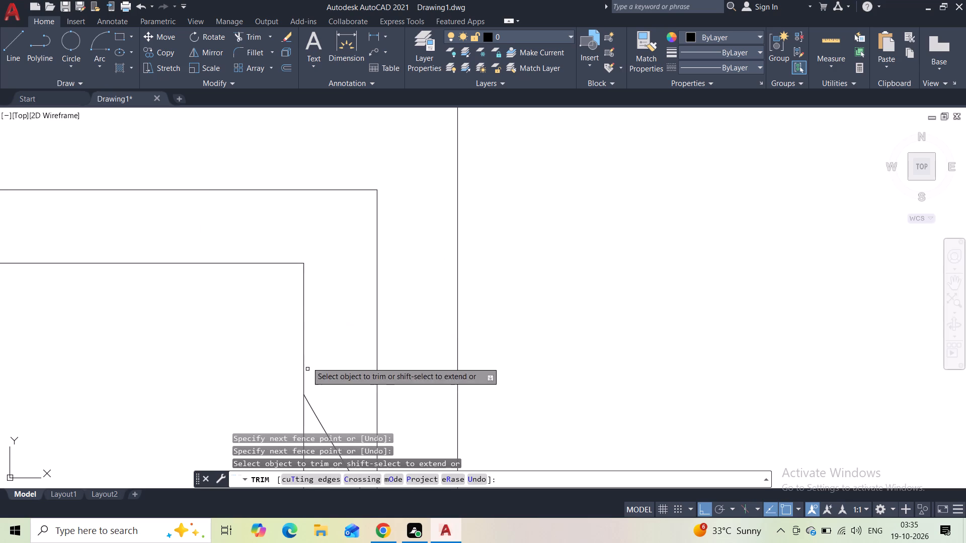
{"action": "middle_click_drag", "start_coordinate": [307, 357], "coordinate": [274, 214]}
{"action": "scroll", "coordinate": [274, 214], "scroll_direction": "up", "scroll_amount": 1}
{"action": "left_click_drag", "start_coordinate": [310, 293], "coordinate": [299, 386]}
{"action": "scroll", "coordinate": [308, 342], "scroll_direction": "down", "scroll_amount": 3}
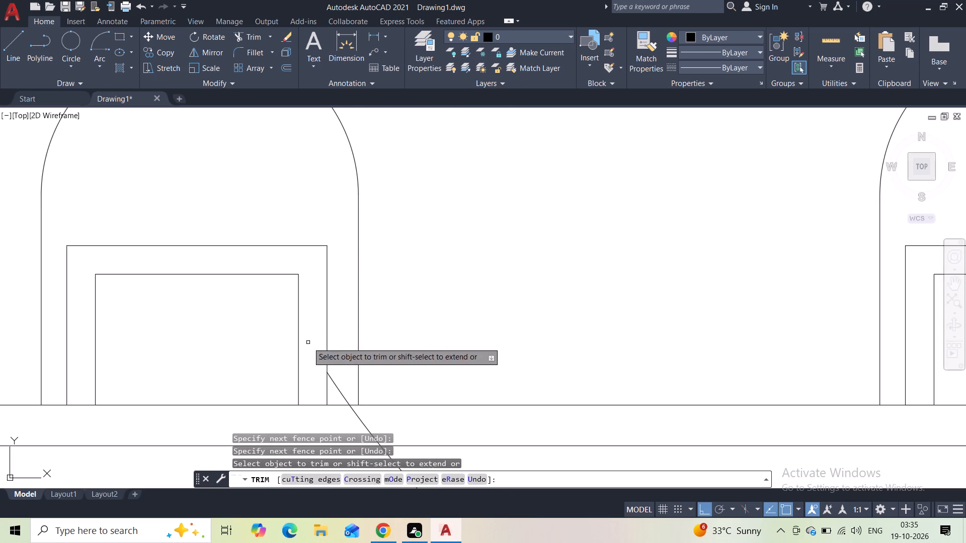
{"action": "scroll", "coordinate": [392, 363], "scroll_direction": "up", "scroll_amount": 2}
{"action": "middle_click_drag", "start_coordinate": [401, 370], "coordinate": [376, 182]}
{"action": "left_click_drag", "start_coordinate": [237, 252], "coordinate": [218, 262]}
Trim the circle across the cornice's upper two bands beneath the first arched opening, plus its bottom arc below the cornice.
{"action": "scroll", "coordinate": [269, 271], "scroll_direction": "down", "scroll_amount": 4}
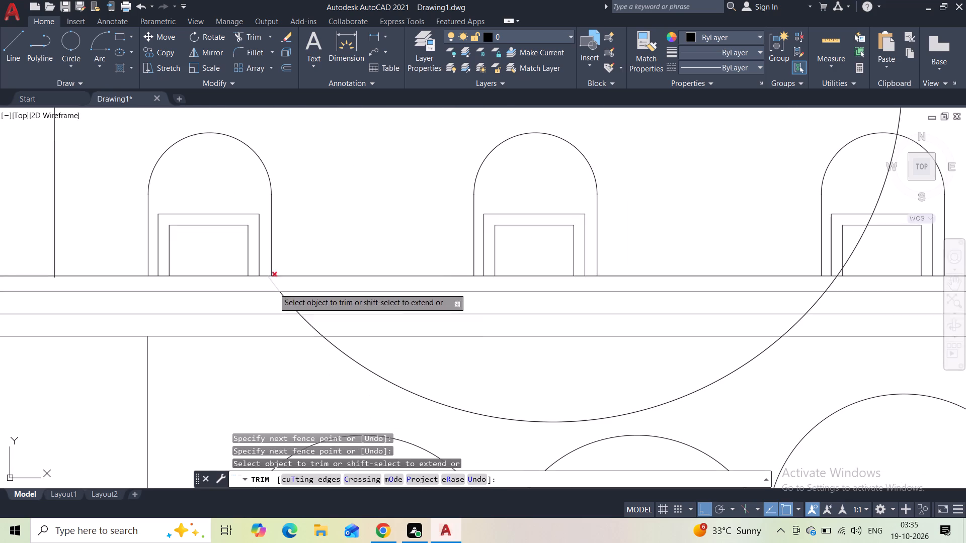
{"action": "scroll", "coordinate": [291, 299], "scroll_direction": "up", "scroll_amount": 2}
{"action": "scroll", "coordinate": [263, 268], "scroll_direction": "up", "scroll_amount": 2}
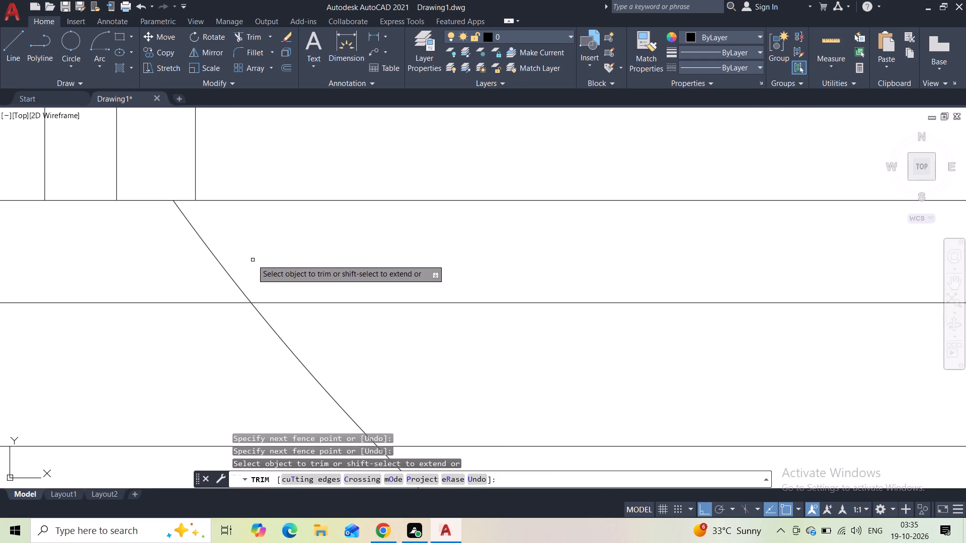
{"action": "left_click_drag", "start_coordinate": [252, 252], "coordinate": [203, 262]}
{"action": "left_click_drag", "start_coordinate": [310, 341], "coordinate": [237, 345]}
{"action": "scroll", "coordinate": [260, 337], "scroll_direction": "down", "scroll_amount": 9}
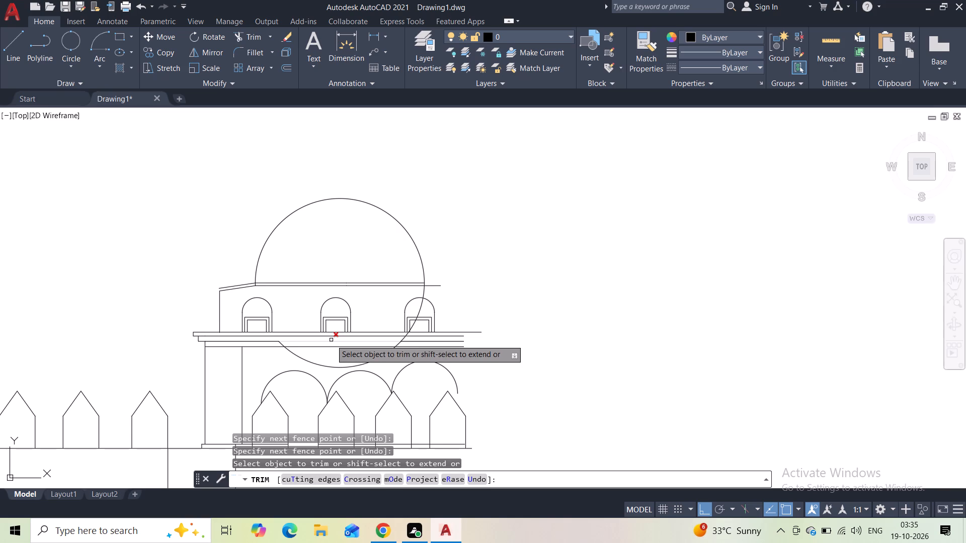
{"action": "scroll", "coordinate": [339, 318], "scroll_direction": "down", "scroll_amount": 2}
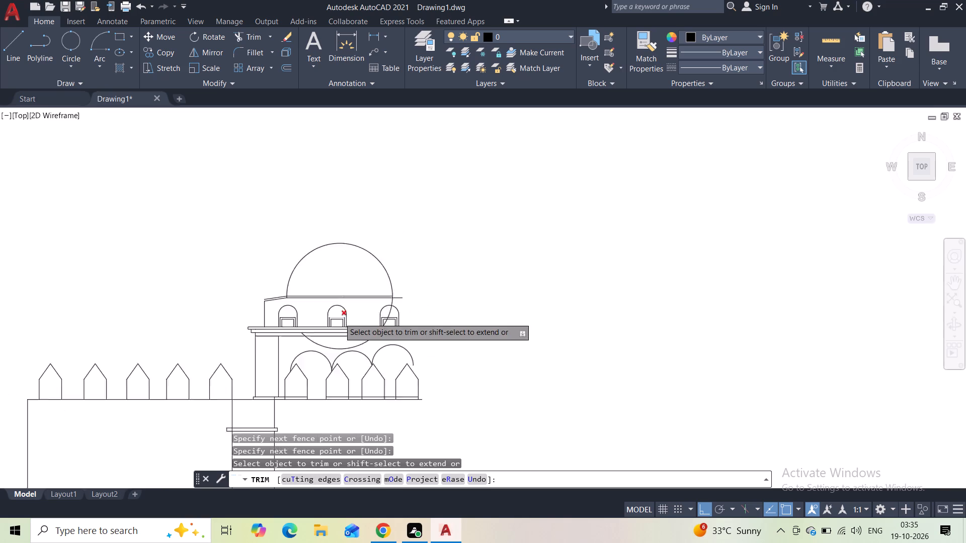
{"action": "scroll", "coordinate": [339, 318], "scroll_direction": "down", "scroll_amount": 1}
{"action": "scroll", "coordinate": [332, 328], "scroll_direction": "up", "scroll_amount": 5}
{"action": "left_click_drag", "start_coordinate": [326, 321], "coordinate": [325, 331]}
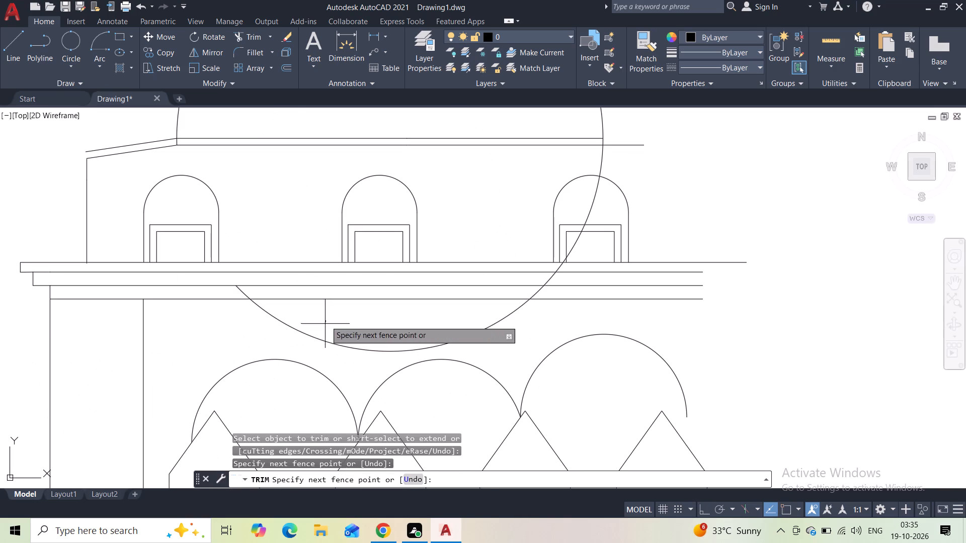
{"action": "left_click_drag", "start_coordinate": [325, 331], "coordinate": [323, 352]}
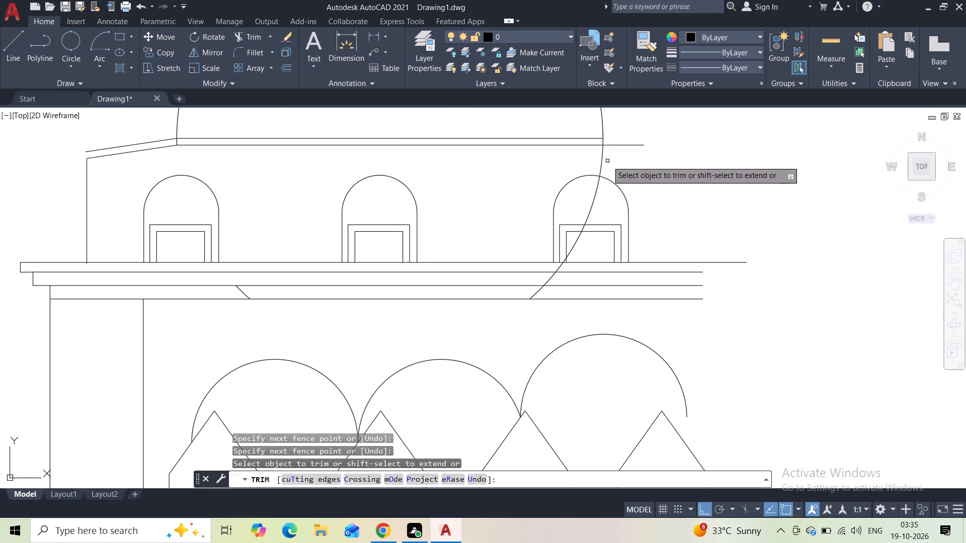
Trim the circle from the lower roof line through the third arched opening and its inner boxes, down to the cornice's top line.
{"action": "left_click_drag", "start_coordinate": [607, 161], "coordinate": [575, 160]}
{"action": "scroll", "coordinate": [575, 160], "scroll_direction": "down", "scroll_amount": 4}
{"action": "middle_click_drag", "start_coordinate": [642, 170], "coordinate": [635, 209]}
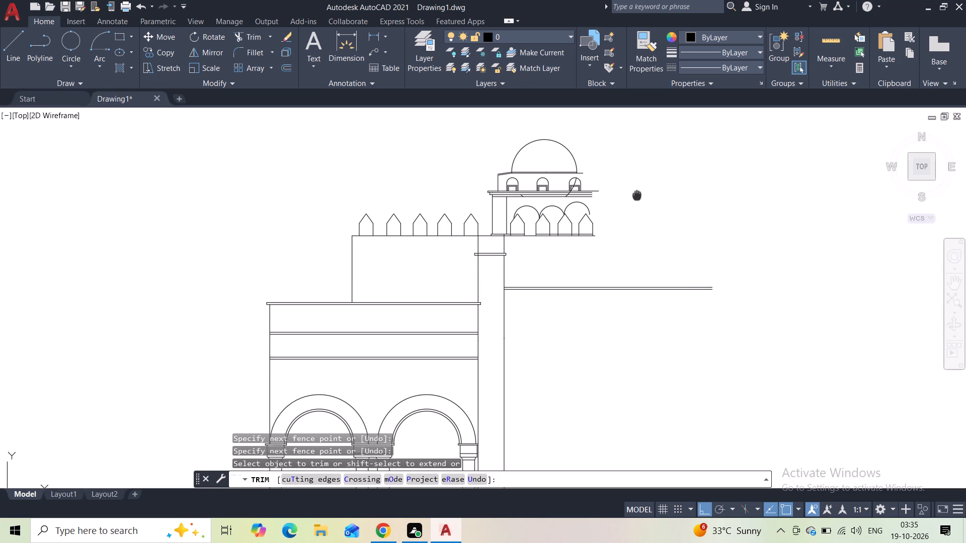
{"action": "middle_click_drag", "start_coordinate": [635, 209], "coordinate": [632, 217]}
{"action": "scroll", "coordinate": [558, 219], "scroll_direction": "up", "scroll_amount": 5}
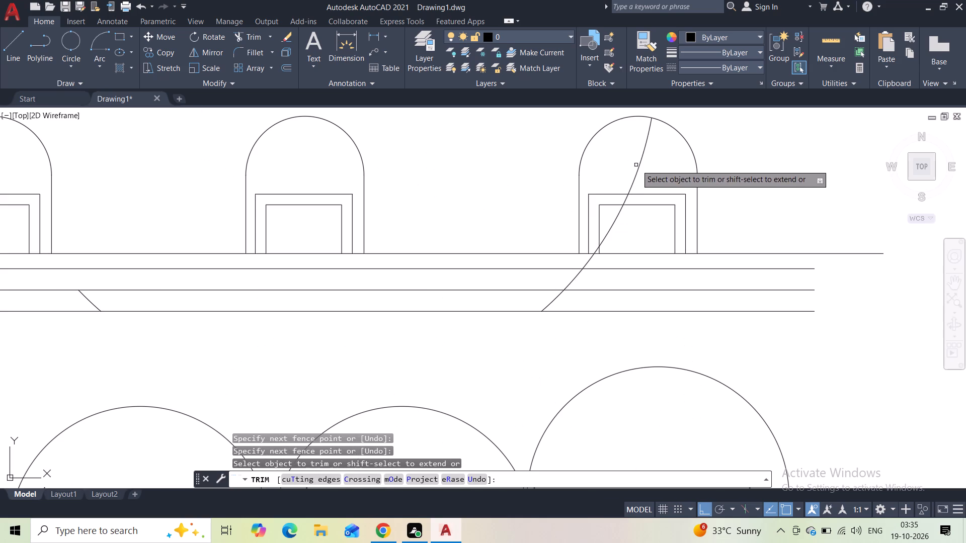
{"action": "left_click", "coordinate": [643, 161]}
{"action": "left_click_drag", "start_coordinate": [654, 160], "coordinate": [625, 159]}
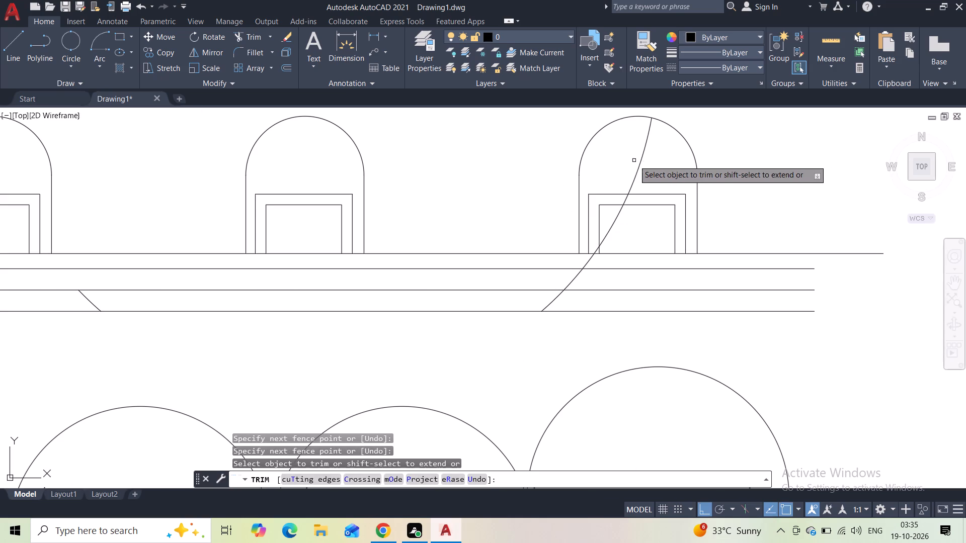
{"action": "left_click_drag", "start_coordinate": [634, 160], "coordinate": [660, 170]}
{"action": "scroll", "coordinate": [617, 212], "scroll_direction": "up", "scroll_amount": 3}
{"action": "left_click_drag", "start_coordinate": [658, 163], "coordinate": [585, 164]}
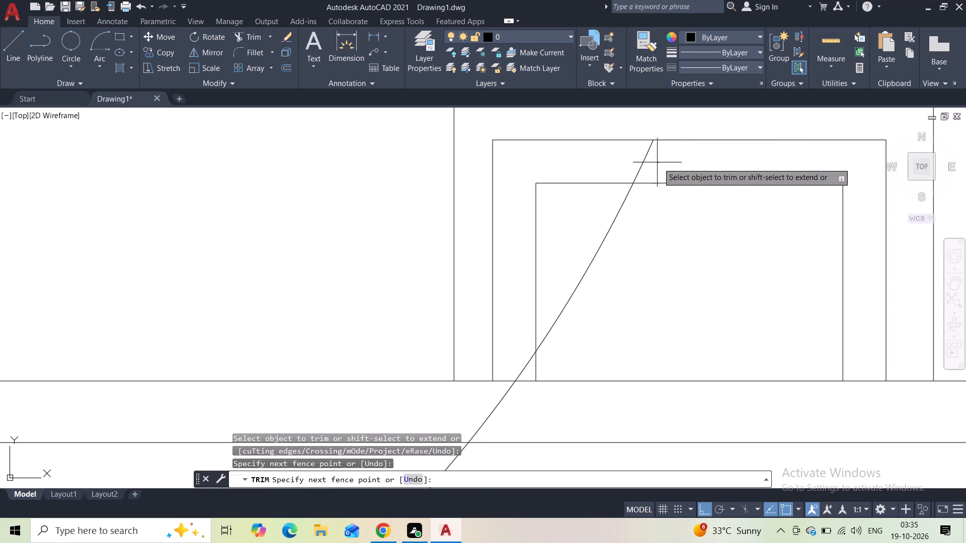
{"action": "left_click_drag", "start_coordinate": [585, 164], "coordinate": [583, 164]}
{"action": "left_click_drag", "start_coordinate": [627, 284], "coordinate": [575, 253]}
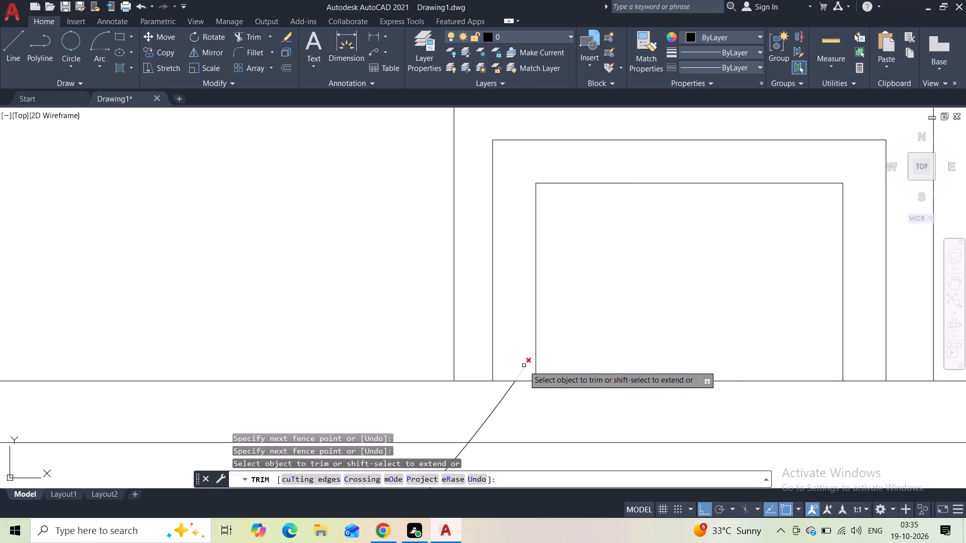
{"action": "left_click", "coordinate": [524, 366]}
Trim the circle across the cornice bands beneath the third arched opening, plus its leftover piece in the lowest band near the first opening.
{"action": "middle_click_drag", "start_coordinate": [524, 366], "coordinate": [535, 194]}
{"action": "left_click_drag", "start_coordinate": [506, 233], "coordinate": [512, 245]}
{"action": "left_click", "coordinate": [448, 306]}
{"action": "scroll", "coordinate": [446, 310], "scroll_direction": "down", "scroll_amount": 1}
{"action": "left_click_drag", "start_coordinate": [423, 364], "coordinate": [422, 364]}
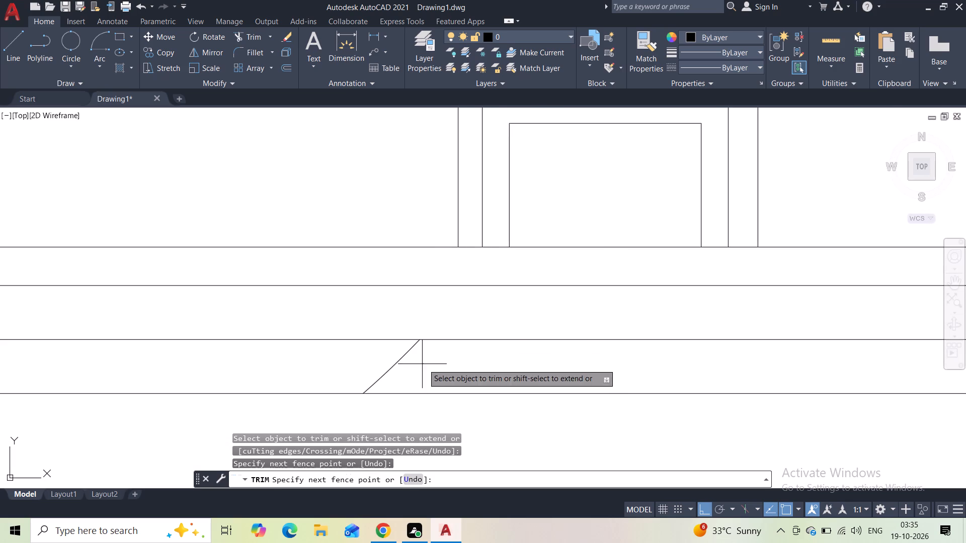
{"action": "left_click_drag", "start_coordinate": [422, 364], "coordinate": [366, 356]}
{"action": "scroll", "coordinate": [365, 356], "scroll_direction": "down", "scroll_amount": 6}
{"action": "scroll", "coordinate": [273, 355], "scroll_direction": "up", "scroll_amount": 6}
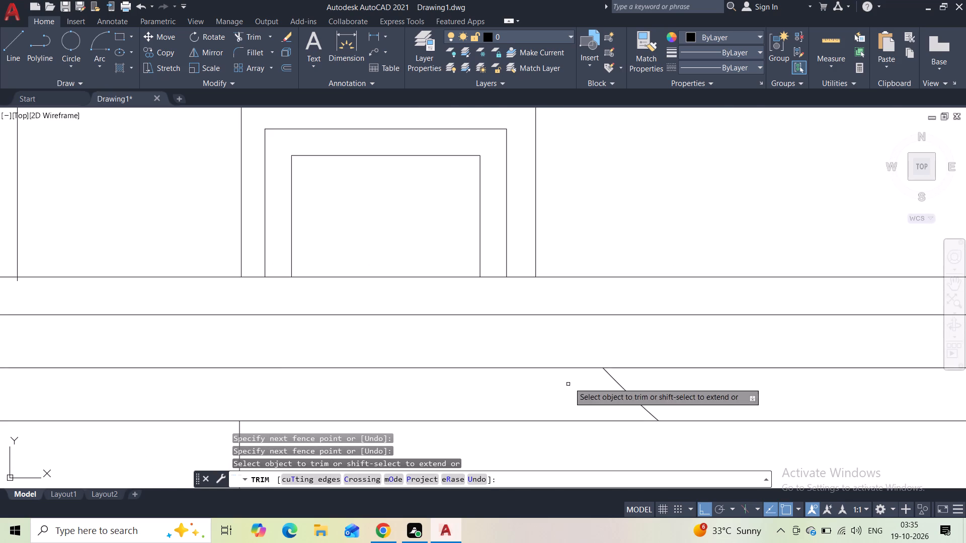
{"action": "left_click_drag", "start_coordinate": [617, 377], "coordinate": [594, 389]}
{"action": "scroll", "coordinate": [591, 381], "scroll_direction": "down", "scroll_amount": 4}
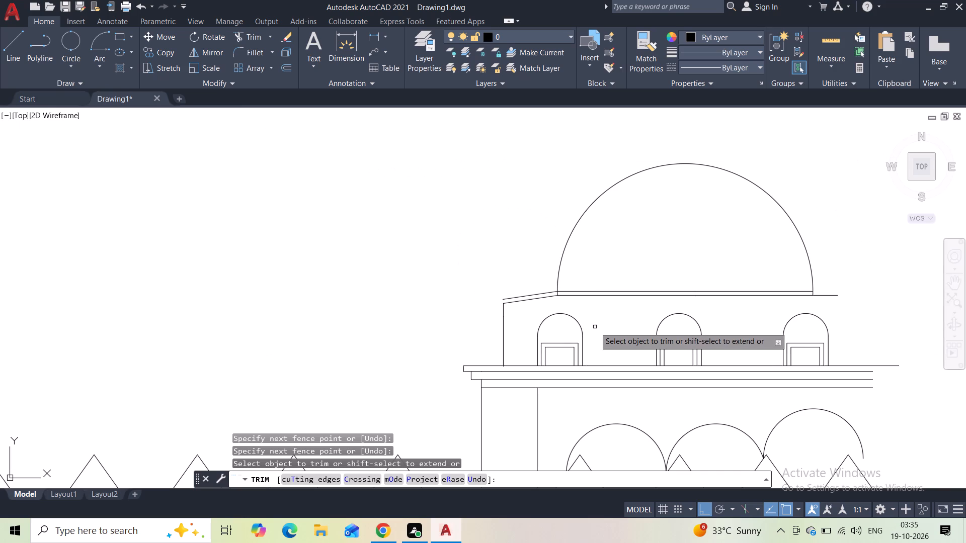
Trim the short piece of circle between the two roof lines at their bend.
{"action": "middle_click_drag", "start_coordinate": [591, 315], "coordinate": [571, 323]}
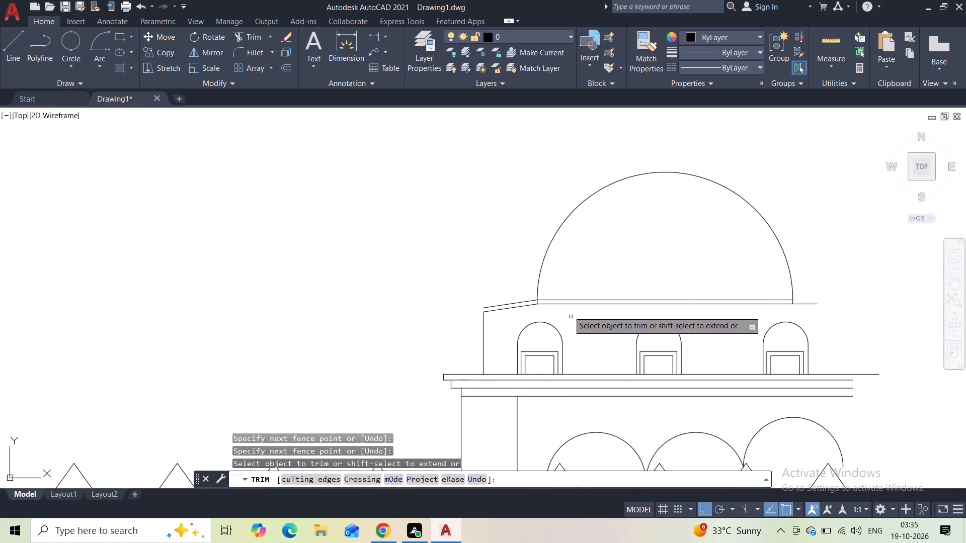
{"action": "scroll", "coordinate": [548, 296], "scroll_direction": "up", "scroll_amount": 6}
{"action": "left_click_drag", "start_coordinate": [339, 374], "coordinate": [244, 375]}
{"action": "scroll", "coordinate": [465, 332], "scroll_direction": "down", "scroll_amount": 4}
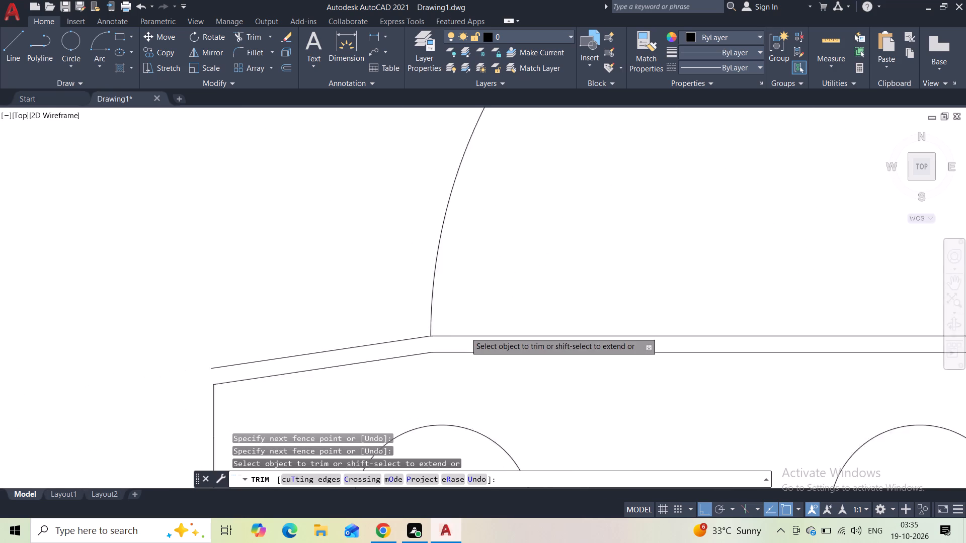
{"action": "scroll", "coordinate": [465, 332], "scroll_direction": "down", "scroll_amount": 3}
{"action": "scroll", "coordinate": [701, 341], "scroll_direction": "up", "scroll_amount": 7}
{"action": "scroll", "coordinate": [813, 357], "scroll_direction": "down", "scroll_amount": 3}
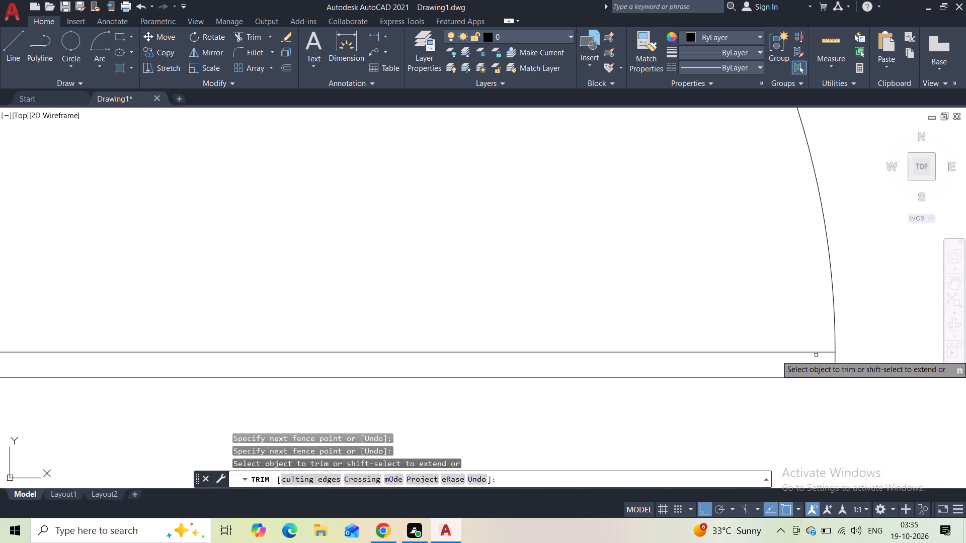
{"action": "scroll", "coordinate": [837, 361], "scroll_direction": "down", "scroll_amount": 3}
{"action": "key", "text": "Escape"}
Examine the whole elevation and the domed storey's unfinished side.
{"action": "scroll", "coordinate": [787, 338], "scroll_direction": "down", "scroll_amount": 2}
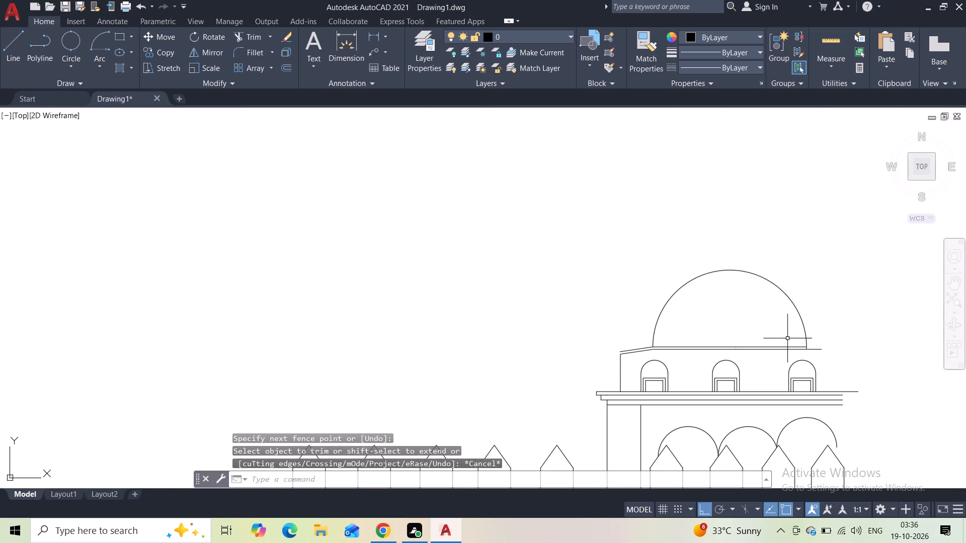
{"action": "scroll", "coordinate": [787, 338], "scroll_direction": "down", "scroll_amount": 2}
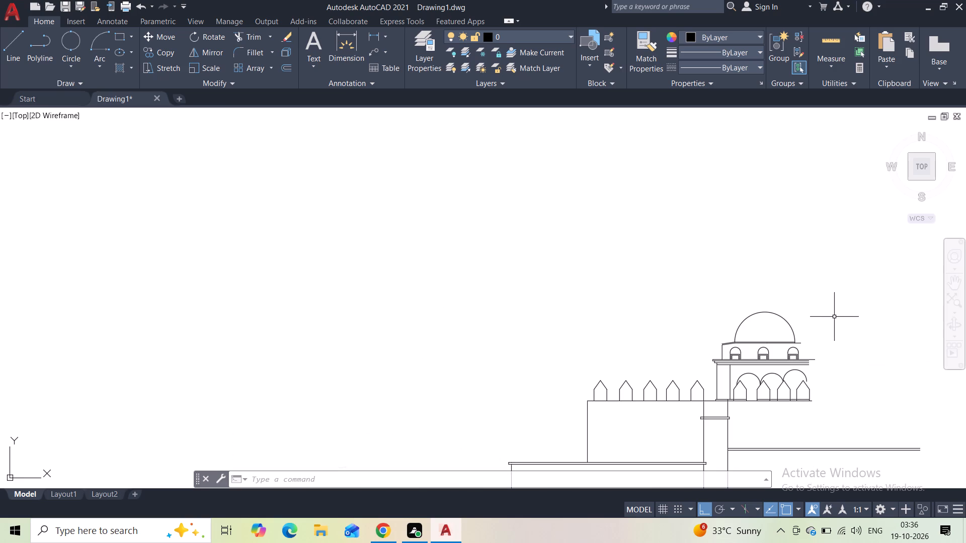
{"action": "scroll", "coordinate": [831, 317], "scroll_direction": "down", "scroll_amount": 1}
{"action": "middle_click_drag", "start_coordinate": [829, 411], "coordinate": [473, 277]}
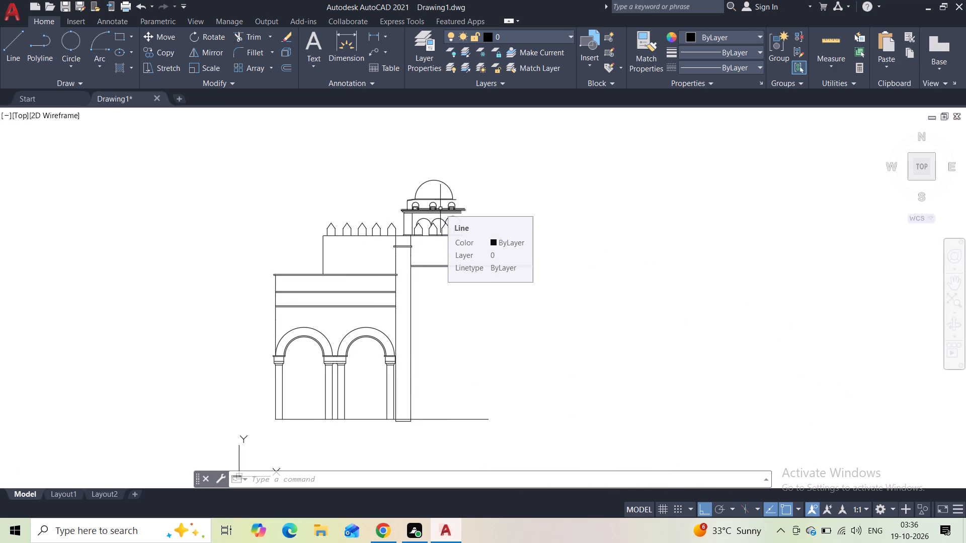
{"action": "scroll", "coordinate": [440, 209], "scroll_direction": "down", "scroll_amount": 1}
{"action": "scroll", "coordinate": [471, 193], "scroll_direction": "up", "scroll_amount": 1}
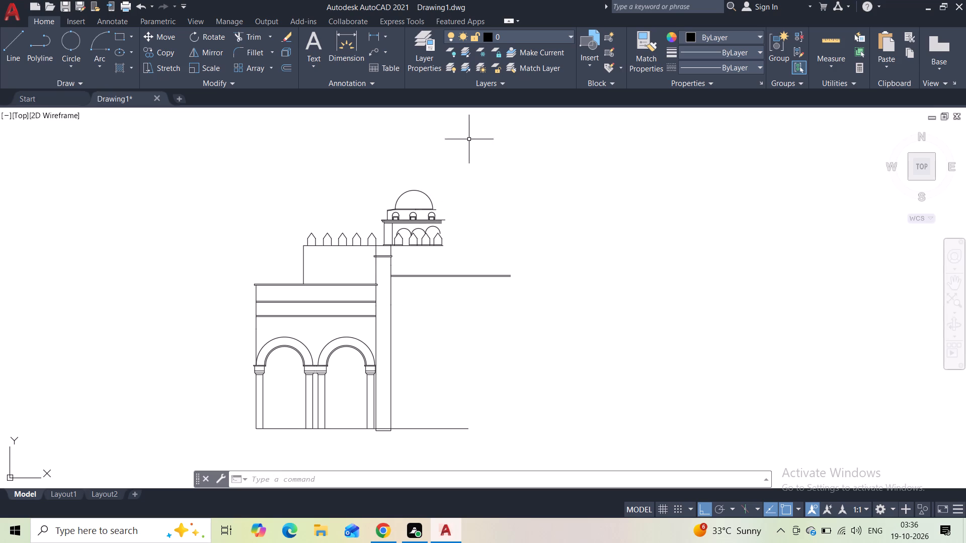
{"action": "scroll", "coordinate": [438, 212], "scroll_direction": "up", "scroll_amount": 2}
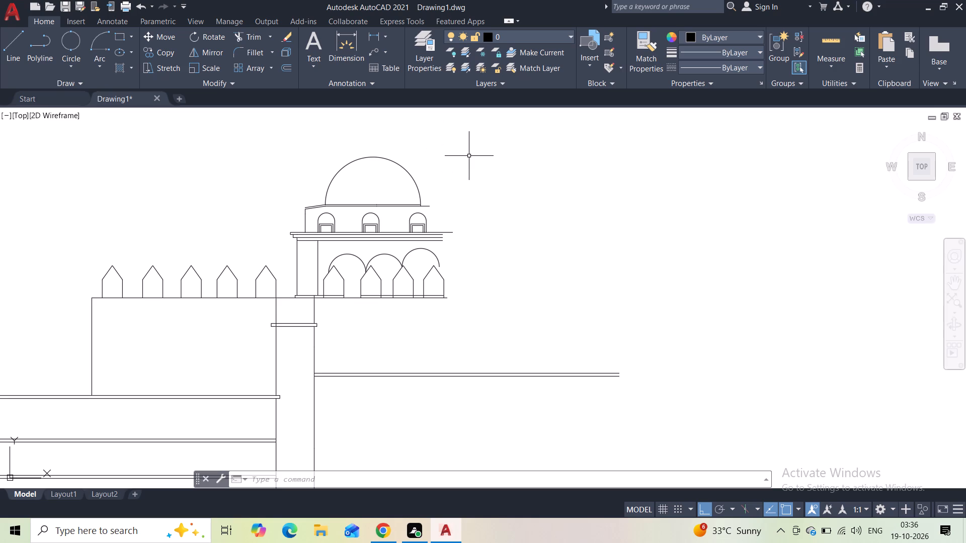
{"action": "scroll", "coordinate": [434, 194], "scroll_direction": "up", "scroll_amount": 2}
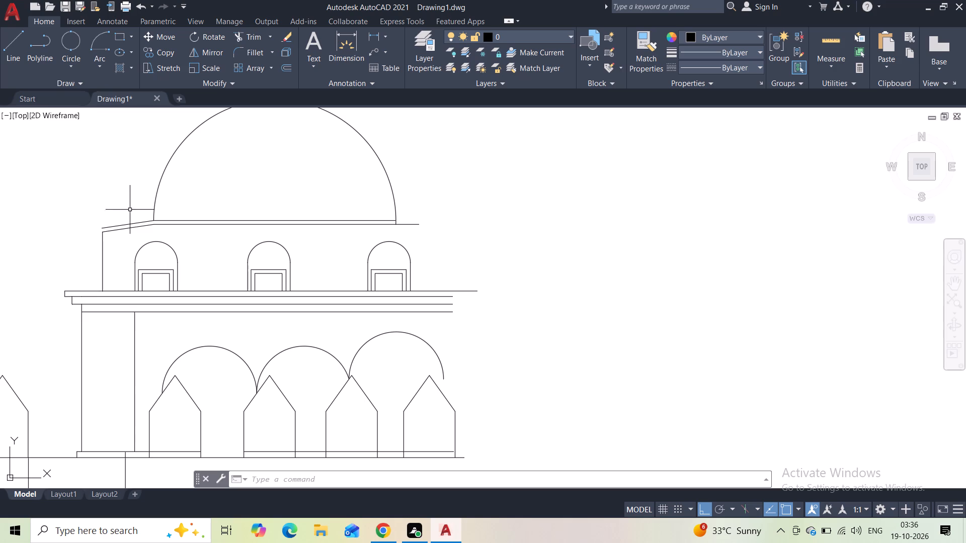
Explode the lower and upper roof polylines into separate lines.
{"action": "left_click", "coordinate": [126, 229]}
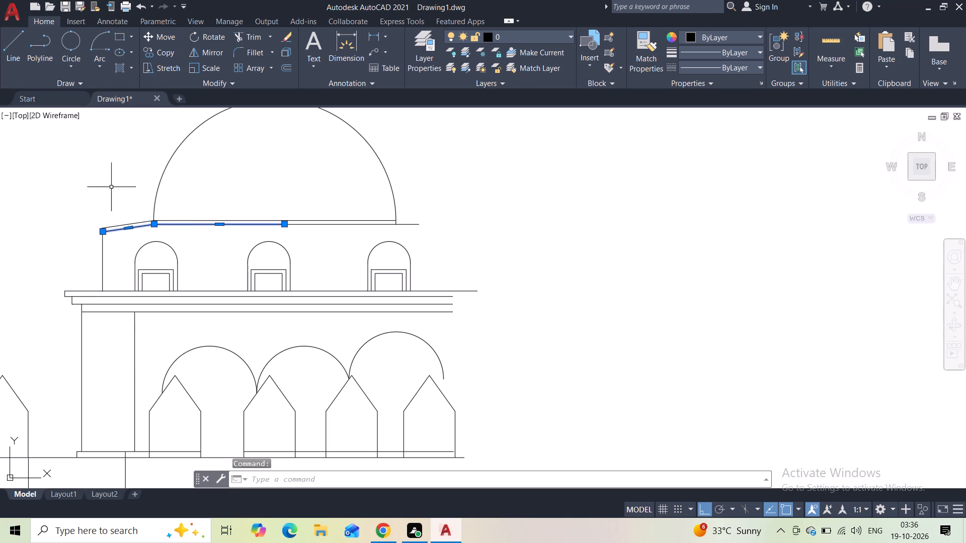
{"action": "type", "text": "ex"}
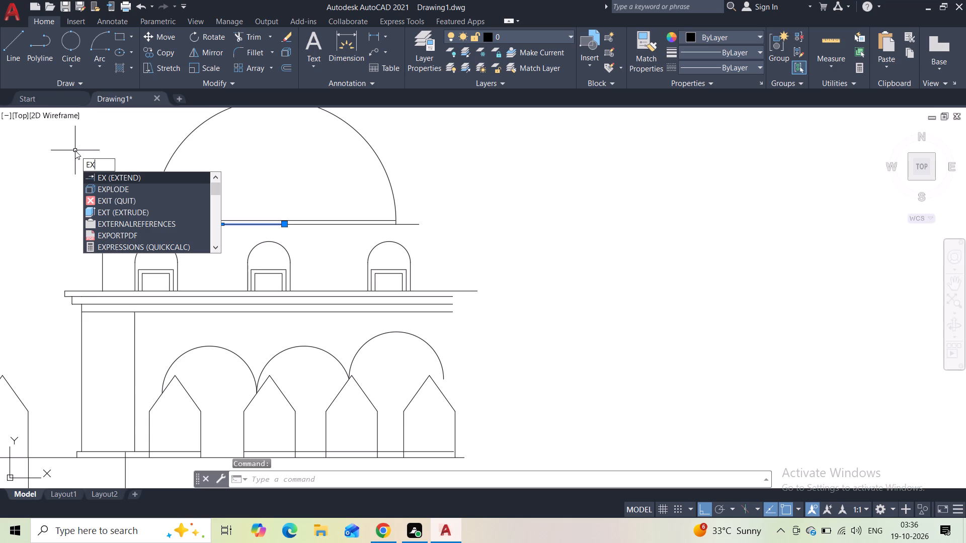
{"action": "left_click", "coordinate": [109, 188]}
{"action": "left_click", "coordinate": [131, 225]}
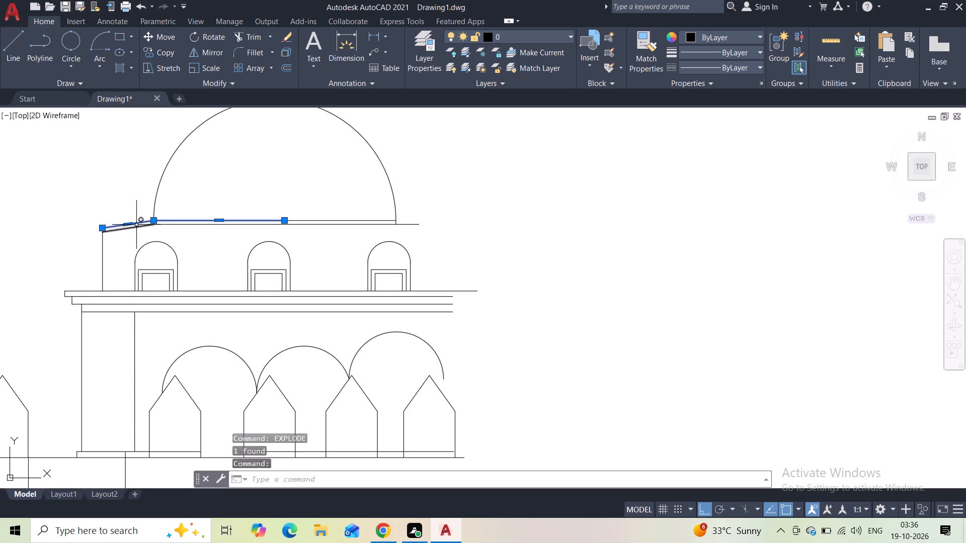
{"action": "left_click", "coordinate": [132, 228]}
{"action": "left_click", "coordinate": [117, 183]}
{"action": "left_click", "coordinate": [108, 184]}
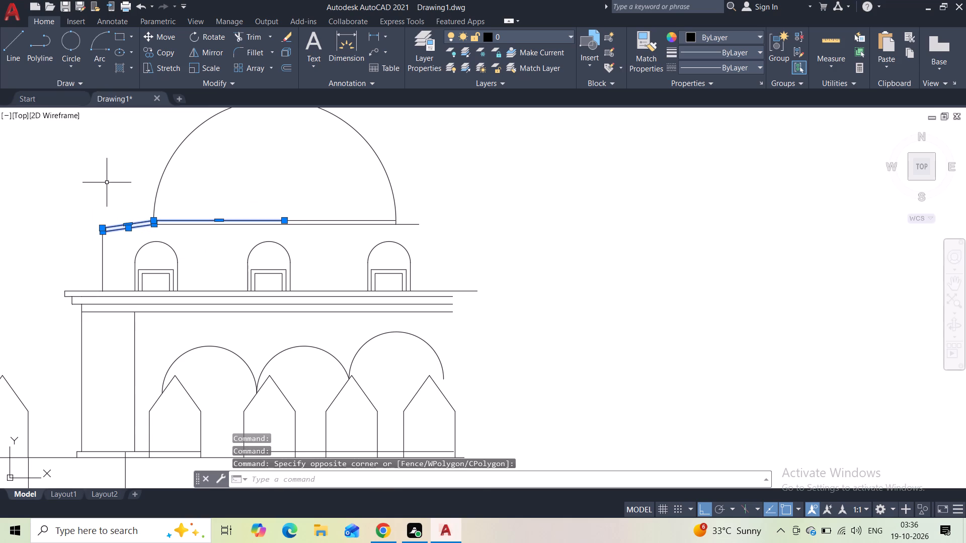
{"action": "key", "text": "space"}
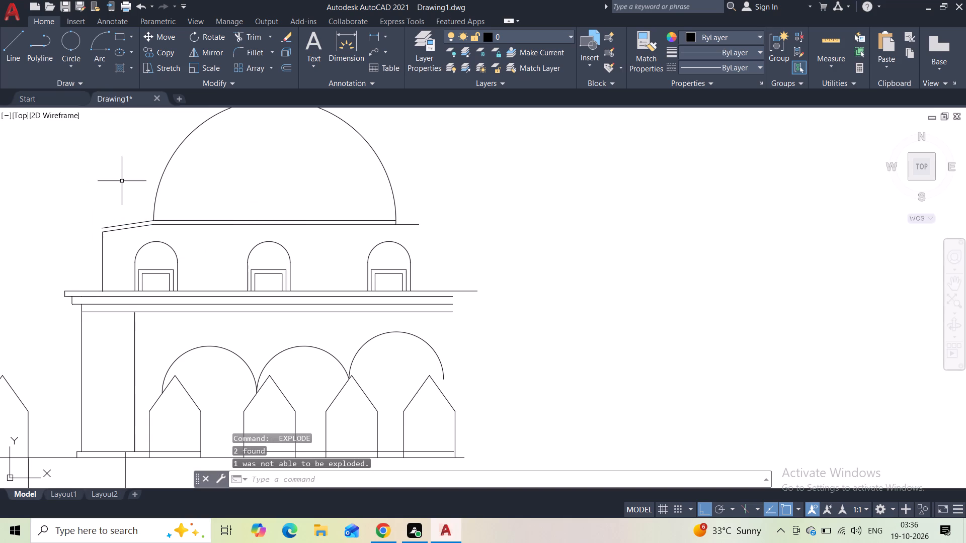
Mirror the lower sloped roof line and the storey's vertical wall line about the dome's vertical centre axis, keeping the originals.
{"action": "left_click", "coordinate": [119, 229]}
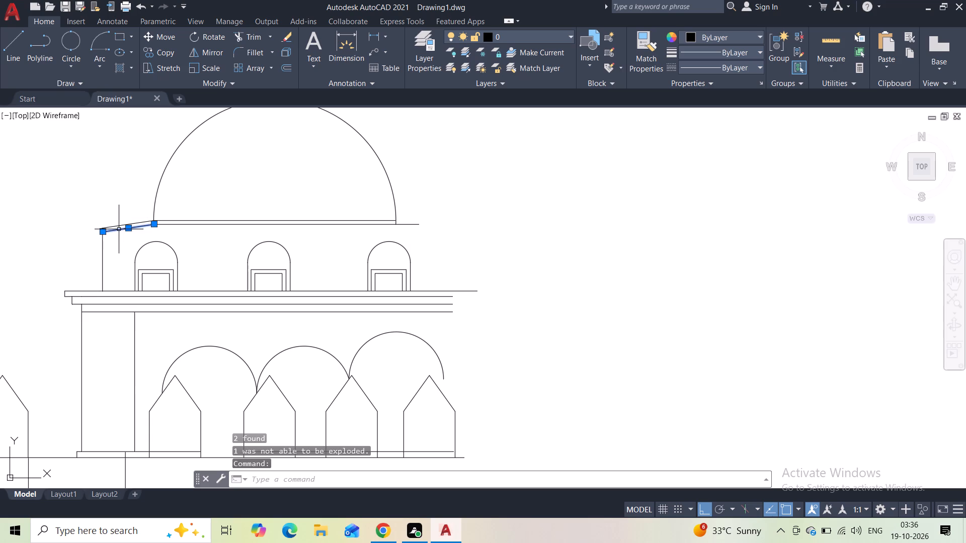
{"action": "left_click", "coordinate": [110, 252]}
{"action": "left_click", "coordinate": [87, 257]}
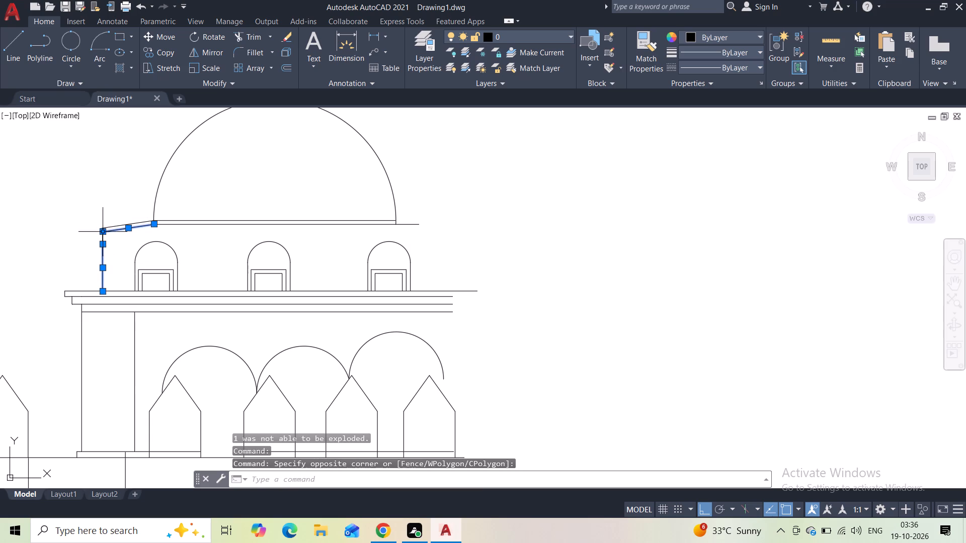
{"action": "left_click", "coordinate": [199, 50]}
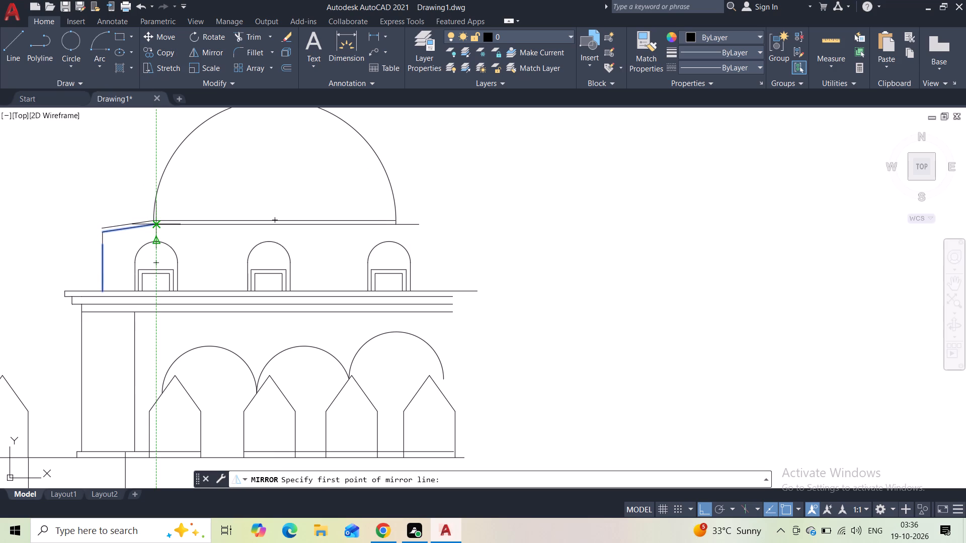
{"action": "left_click", "coordinate": [272, 220]}
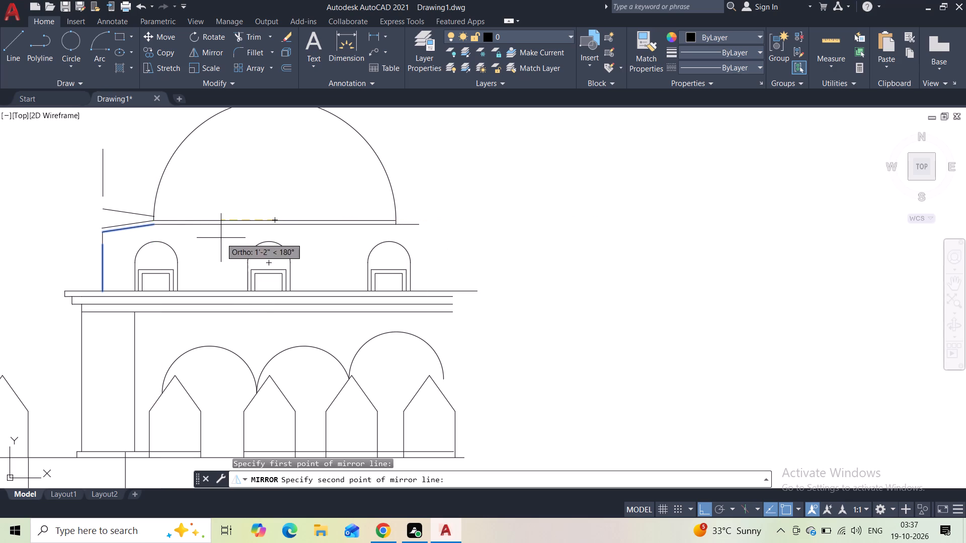
{"action": "left_click", "coordinate": [269, 345]}
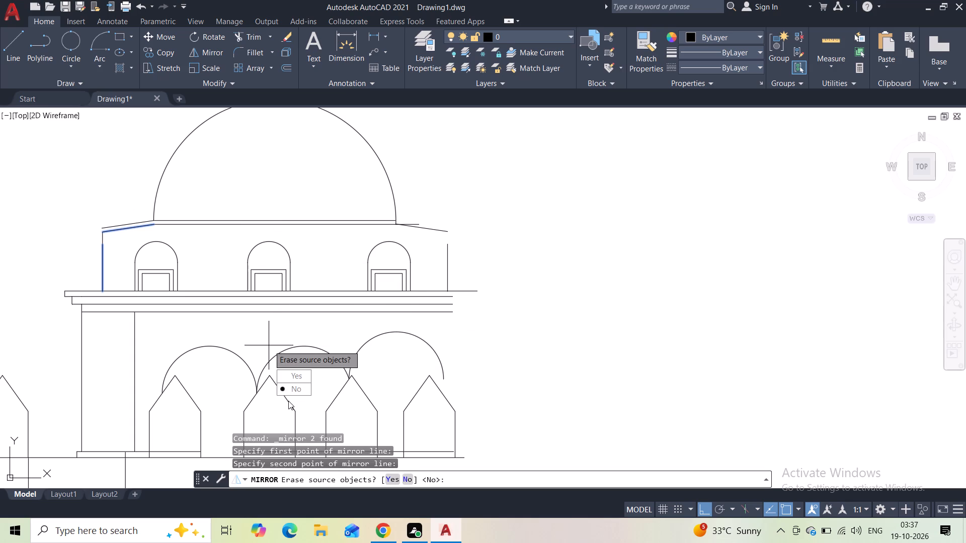
{"action": "left_click_drag", "start_coordinate": [288, 393], "coordinate": [266, 343]}
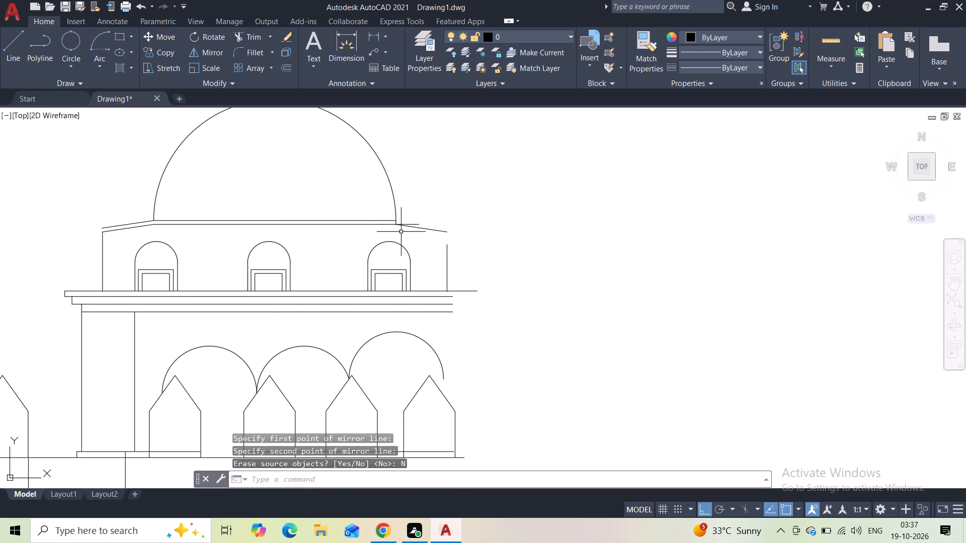
Shorten the lower horizontal roof line's overhanging end back to the dome's edge, where the mirrored slope starts.
{"action": "scroll", "coordinate": [401, 227], "scroll_direction": "up", "scroll_amount": 2}
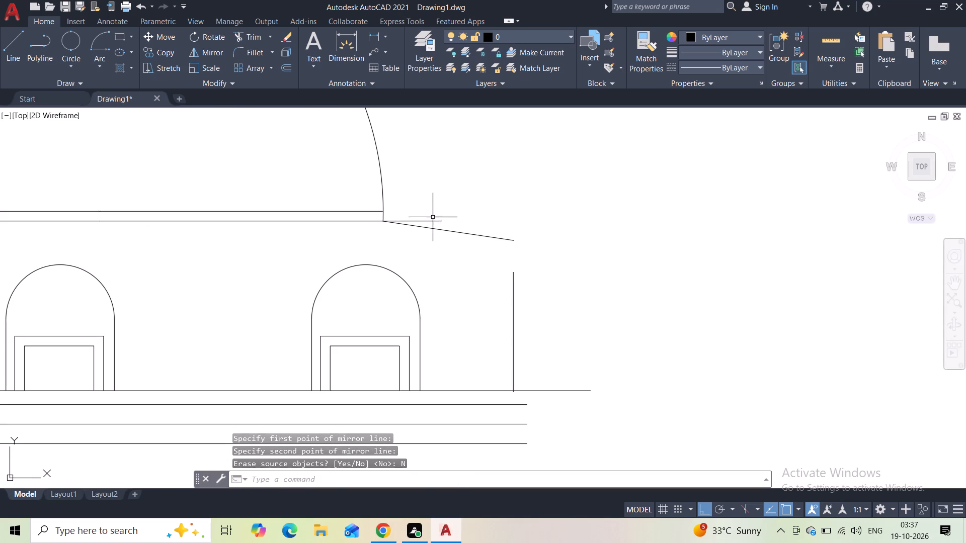
{"action": "left_click", "coordinate": [429, 221]}
{"action": "left_click", "coordinate": [441, 221]}
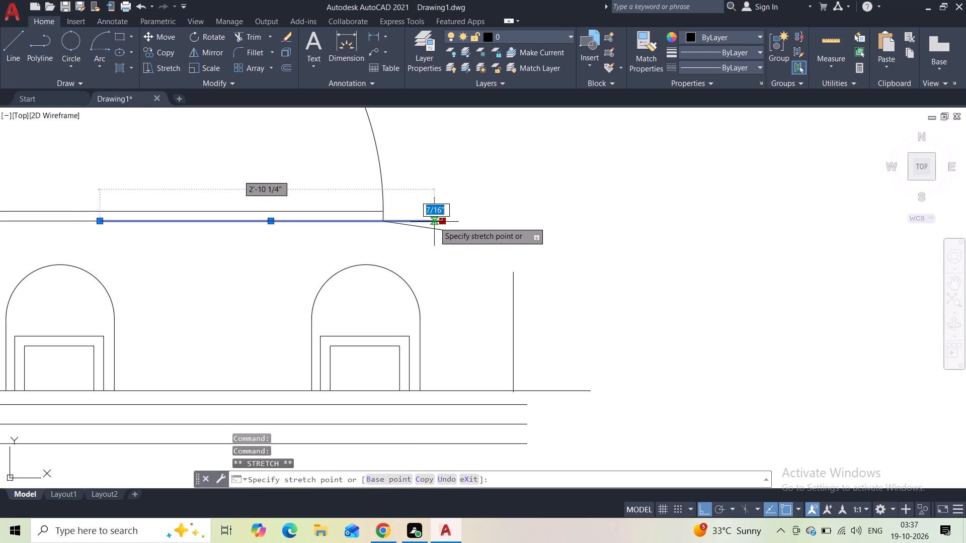
{"action": "left_click", "coordinate": [386, 220]}
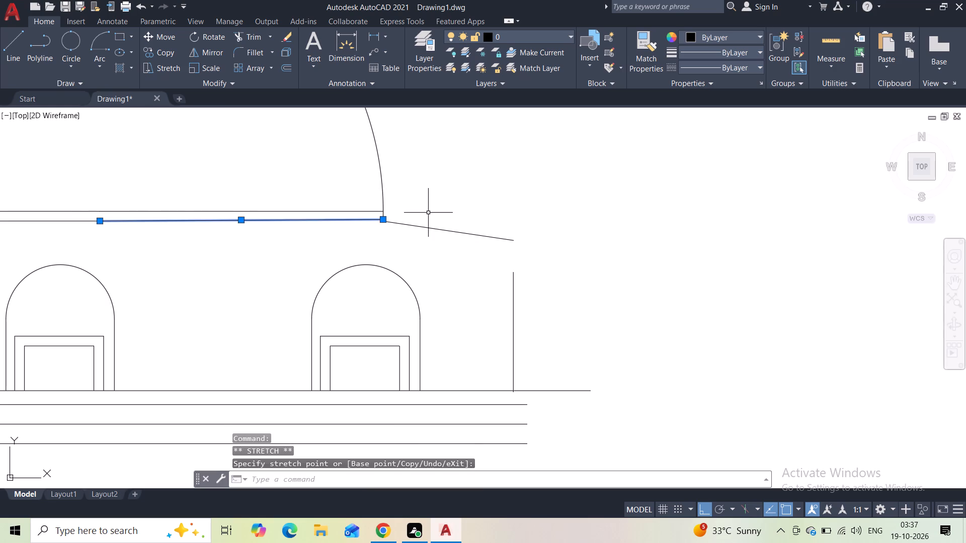
{"action": "key", "text": "Escape"}
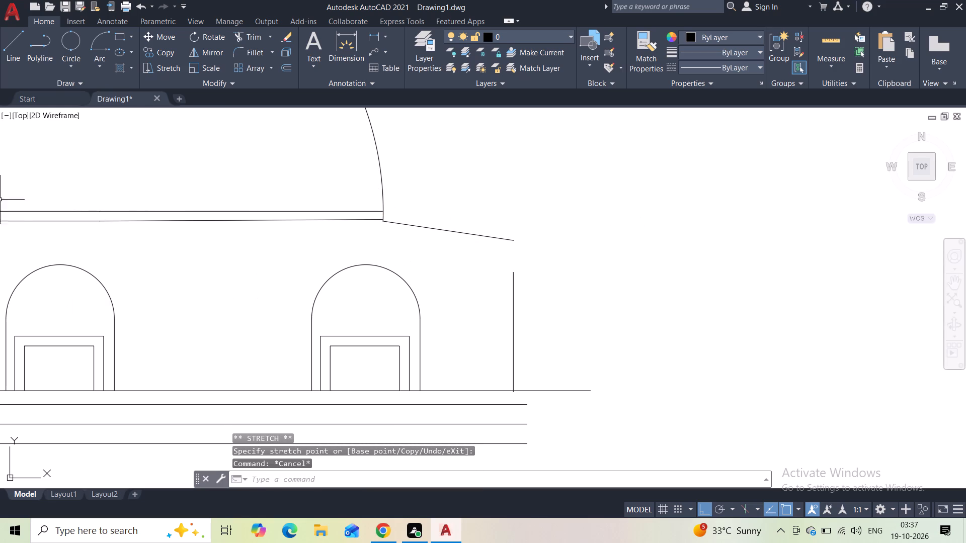
Draw a vertical line closing the gap between the mirrored slope's outer end and the top of the mirrored wall line.
{"action": "left_click", "coordinate": [9, 55]}
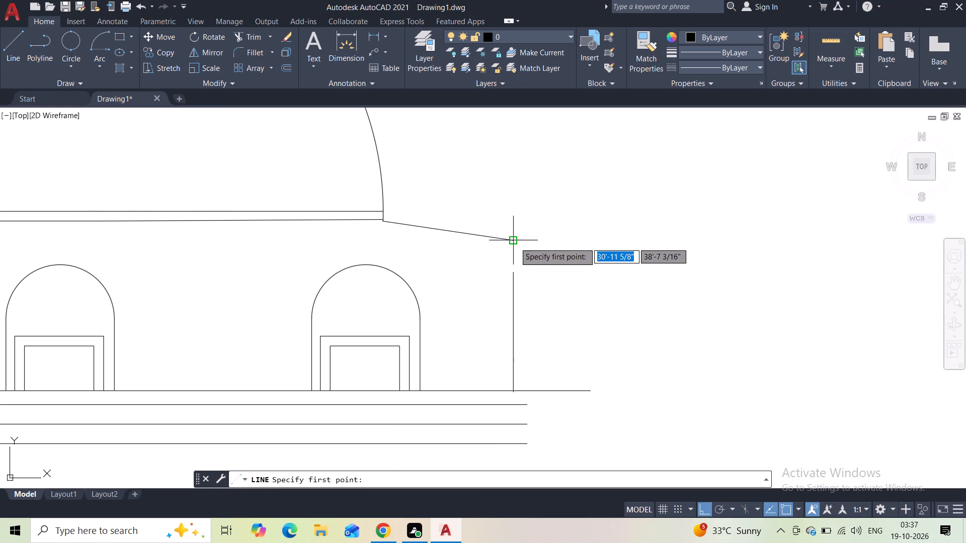
{"action": "left_click", "coordinate": [515, 242]}
{"action": "left_click", "coordinate": [511, 266]}
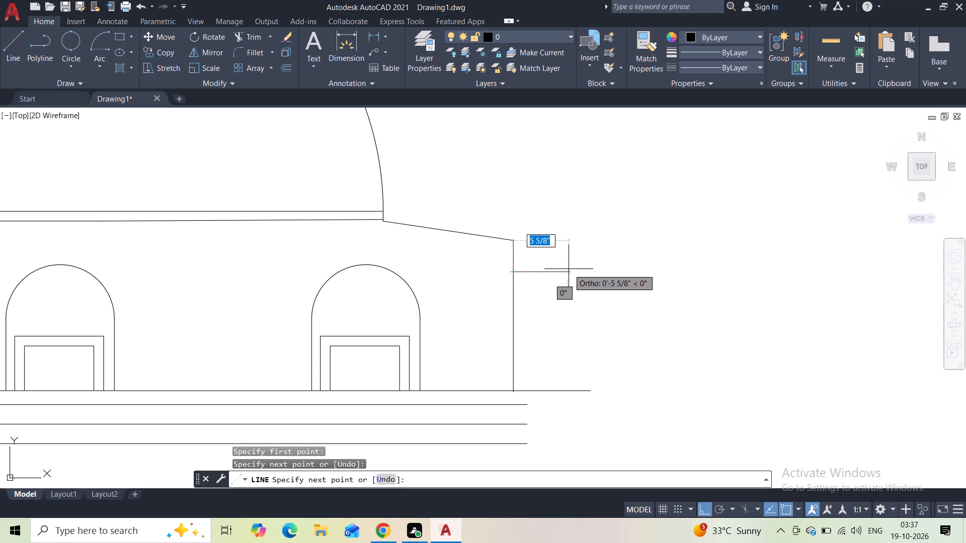
{"action": "key", "text": "Escape"}
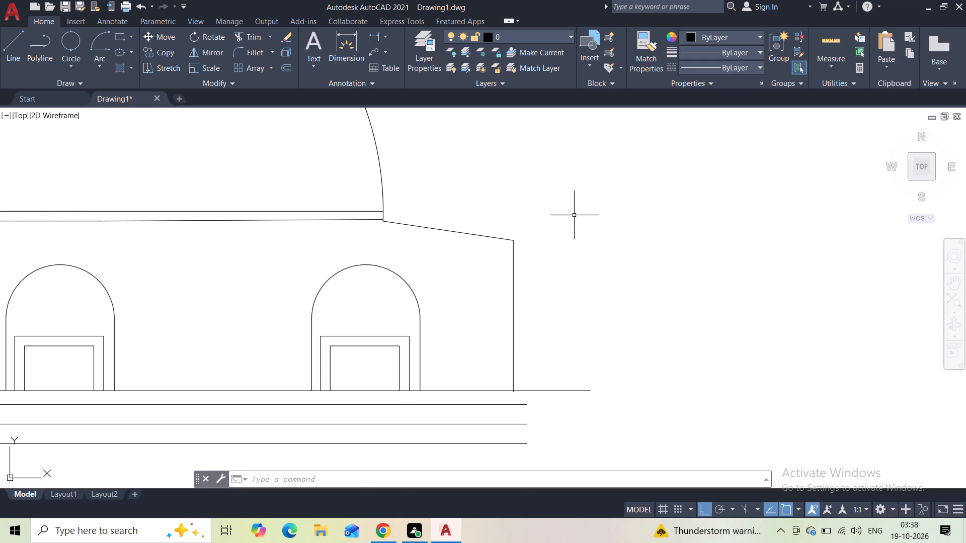
Stretch the mirrored slope's inner end up to the end of the lower horizontal roof line at the dome's edge.
{"action": "scroll", "coordinate": [567, 217], "scroll_direction": "down", "scroll_amount": 1}
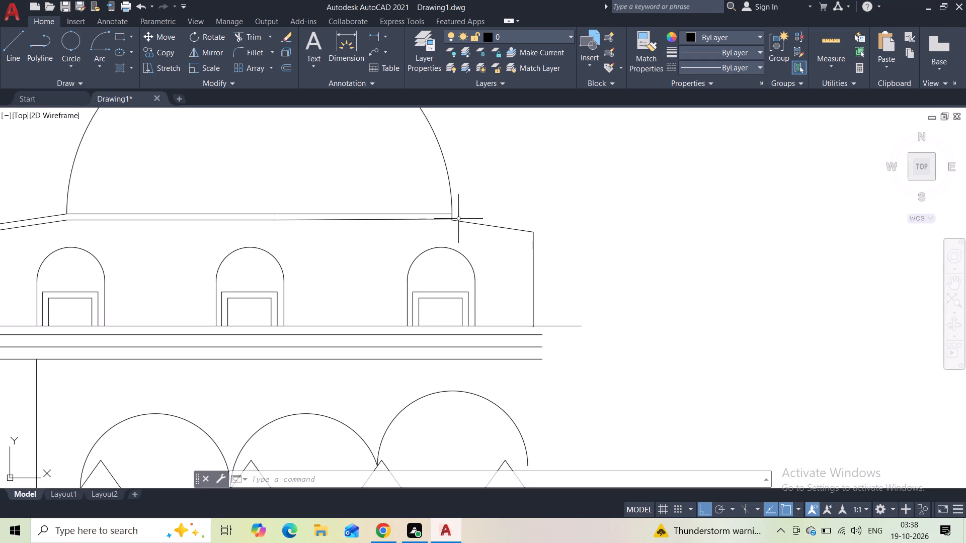
{"action": "middle_click_drag", "start_coordinate": [422, 233], "coordinate": [515, 216]}
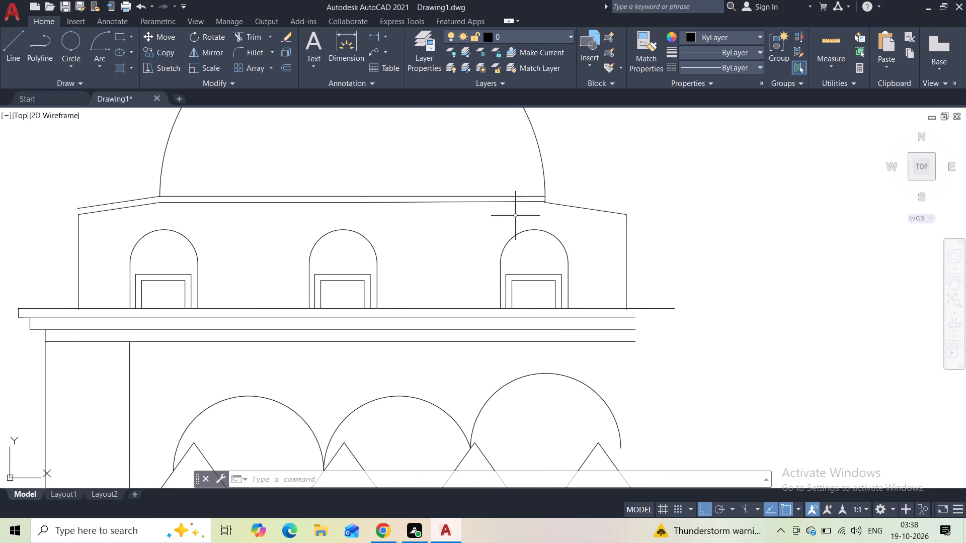
{"action": "scroll", "coordinate": [544, 208], "scroll_direction": "up", "scroll_amount": 4}
{"action": "middle_click_drag", "start_coordinate": [539, 192], "coordinate": [510, 266]}
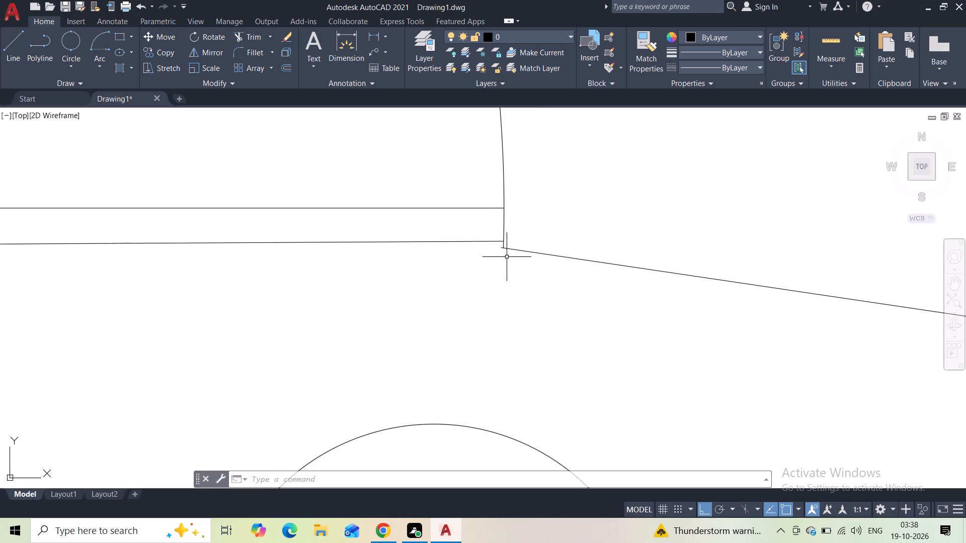
{"action": "scroll", "coordinate": [505, 249], "scroll_direction": "up", "scroll_amount": 5}
{"action": "left_click", "coordinate": [478, 254]}
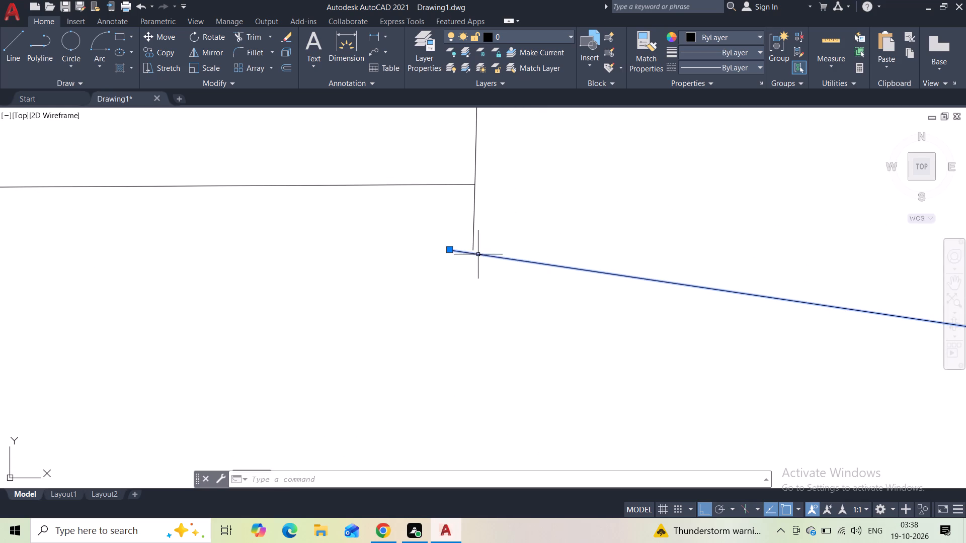
{"action": "scroll", "coordinate": [454, 226], "scroll_direction": "down", "scroll_amount": 6}
{"action": "scroll", "coordinate": [681, 314], "scroll_direction": "down", "scroll_amount": 3}
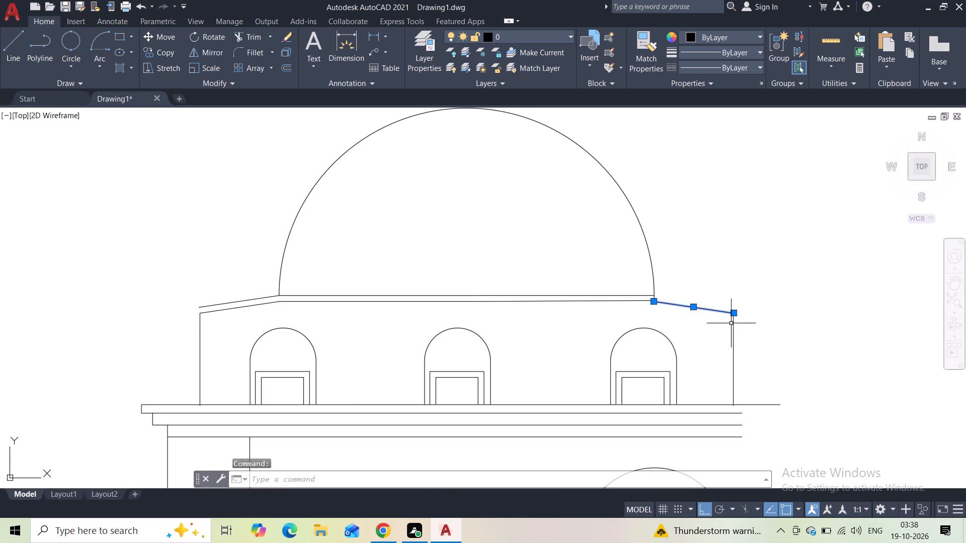
{"action": "left_click", "coordinate": [751, 324]}
{"action": "left_click", "coordinate": [684, 329]}
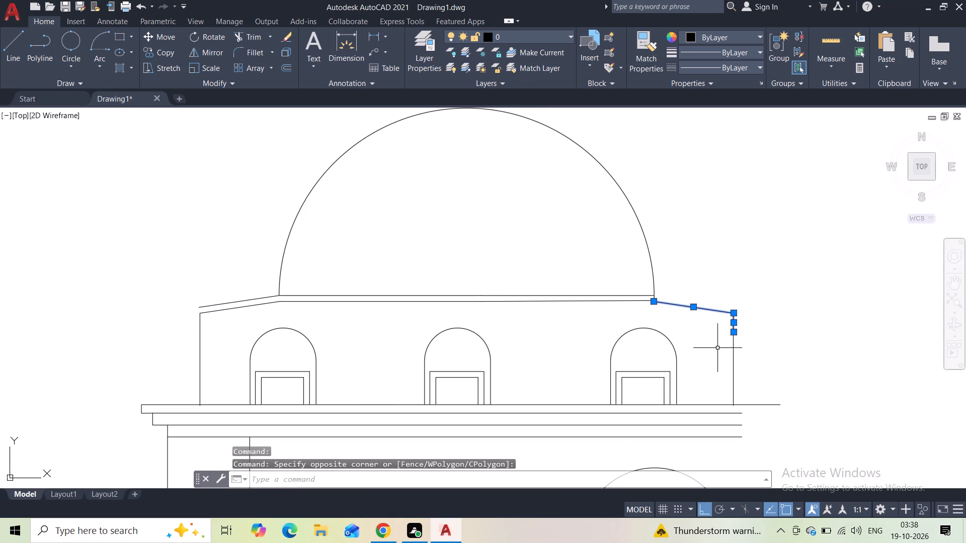
{"action": "left_click", "coordinate": [797, 352]}
{"action": "left_click", "coordinate": [727, 369]}
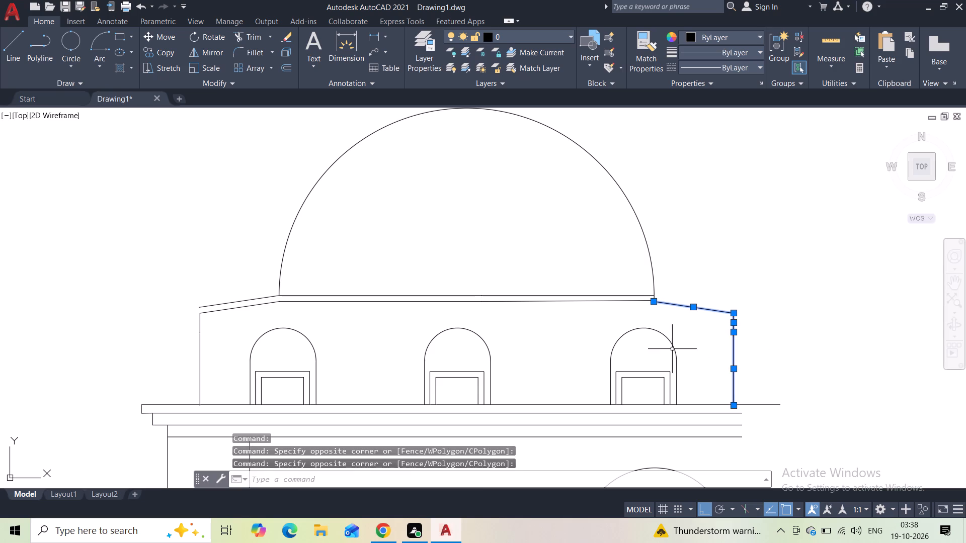
{"action": "scroll", "coordinate": [636, 299], "scroll_direction": "up", "scroll_amount": 4}
{"action": "scroll", "coordinate": [739, 319], "scroll_direction": "up", "scroll_amount": 2}
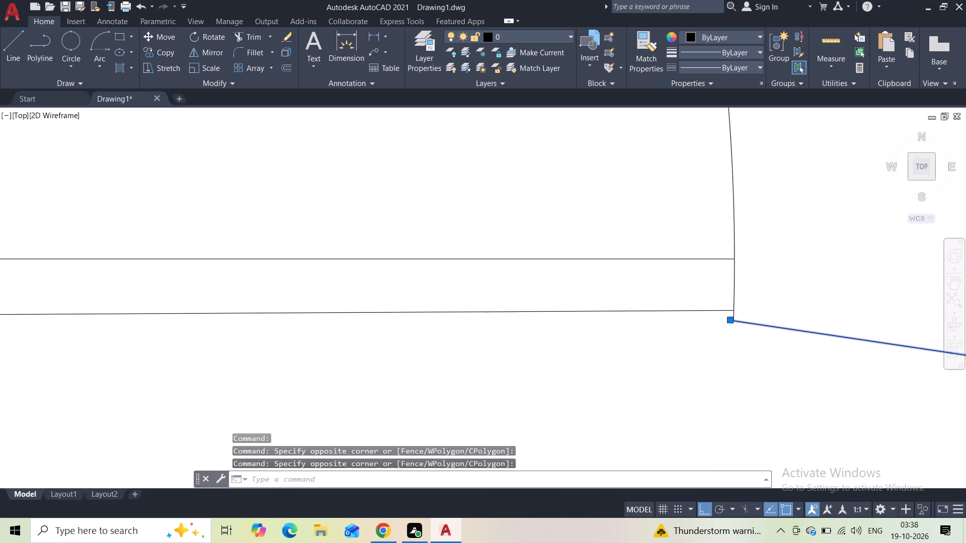
{"action": "scroll", "coordinate": [739, 319], "scroll_direction": "up", "scroll_amount": 4}
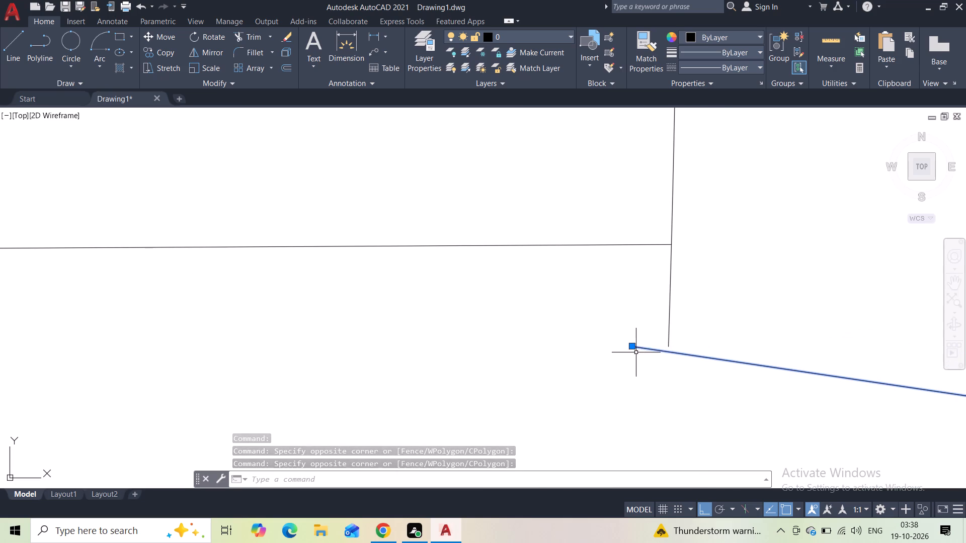
{"action": "left_click", "coordinate": [635, 345]}
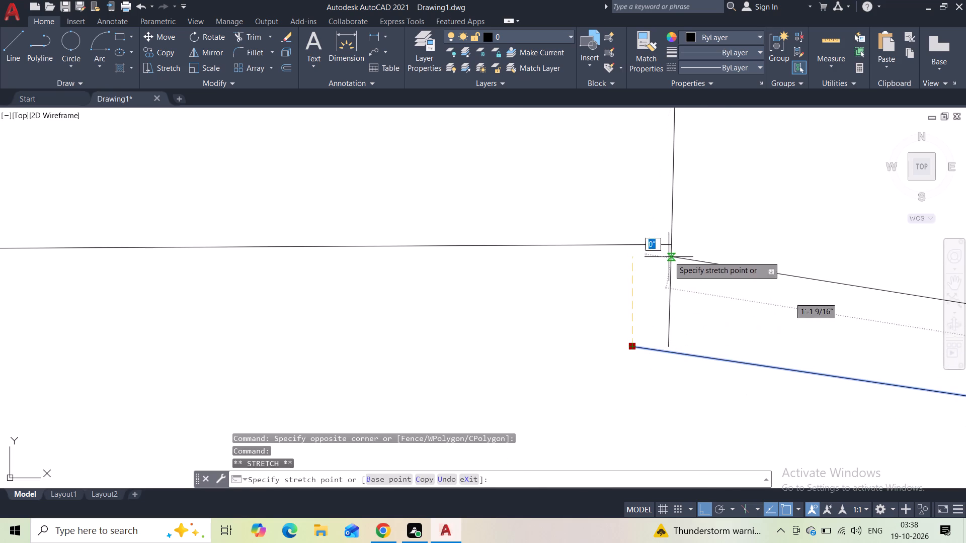
{"action": "left_click", "coordinate": [672, 247]}
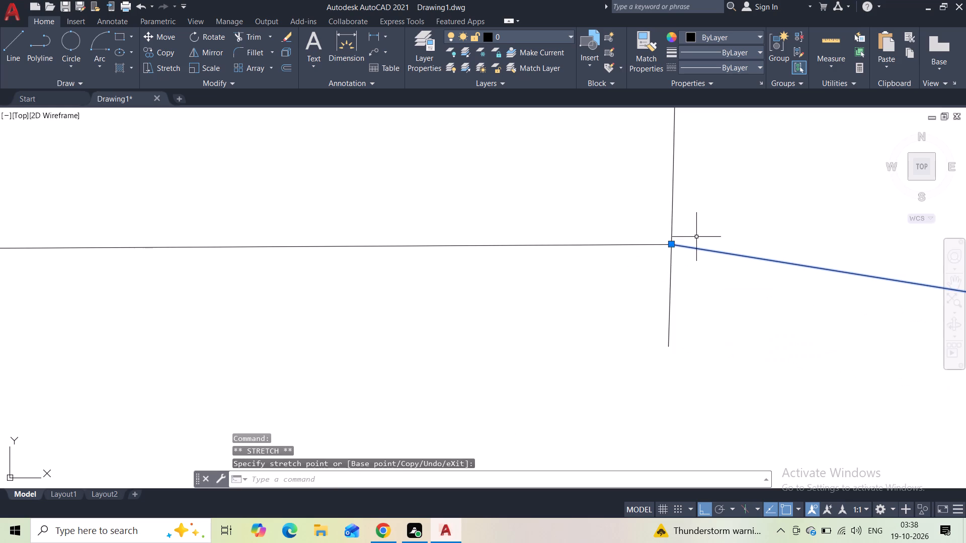
Trim the short piece of the dome's vertical edge hanging below the lower roof line.
{"action": "scroll", "coordinate": [697, 236], "scroll_direction": "down", "scroll_amount": 2}
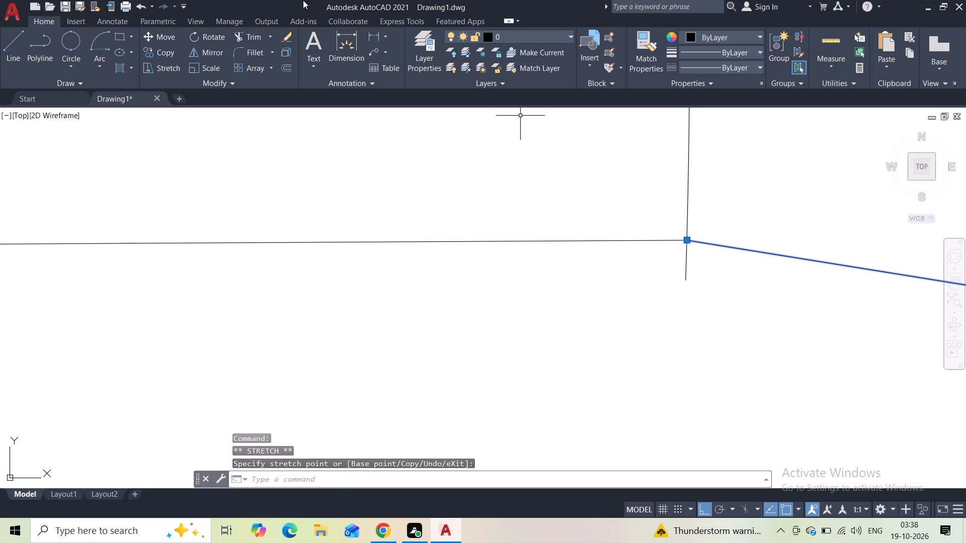
{"action": "left_click", "coordinate": [248, 35]}
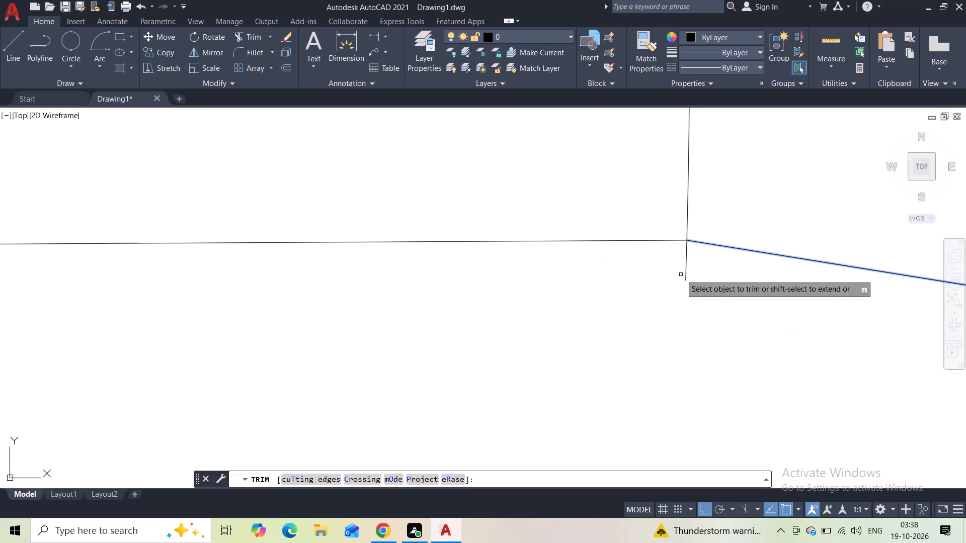
{"action": "left_click_drag", "start_coordinate": [693, 263], "coordinate": [669, 263]}
Trim the mirrored wall line where it overshoots the storey's base line.
{"action": "scroll", "coordinate": [669, 263], "scroll_direction": "down", "scroll_amount": 10}
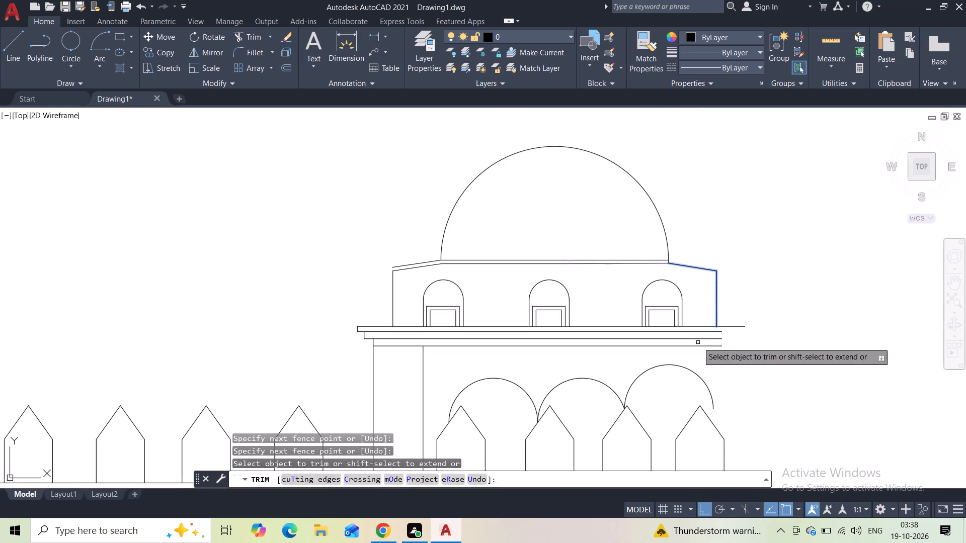
{"action": "scroll", "coordinate": [721, 334], "scroll_direction": "up", "scroll_amount": 6}
{"action": "scroll", "coordinate": [572, 203], "scroll_direction": "up", "scroll_amount": 3}
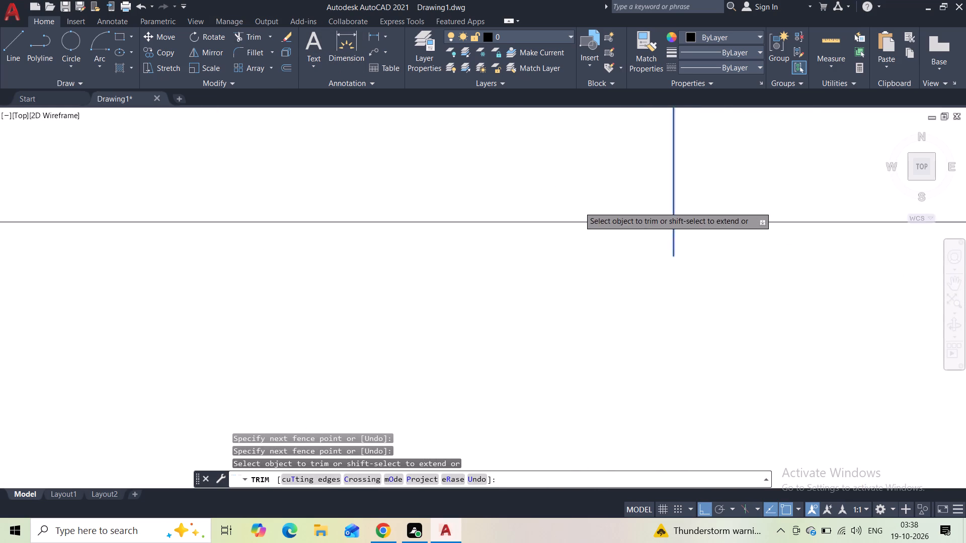
{"action": "scroll", "coordinate": [579, 207], "scroll_direction": "up", "scroll_amount": 2}
{"action": "left_click_drag", "start_coordinate": [834, 281], "coordinate": [795, 284]}
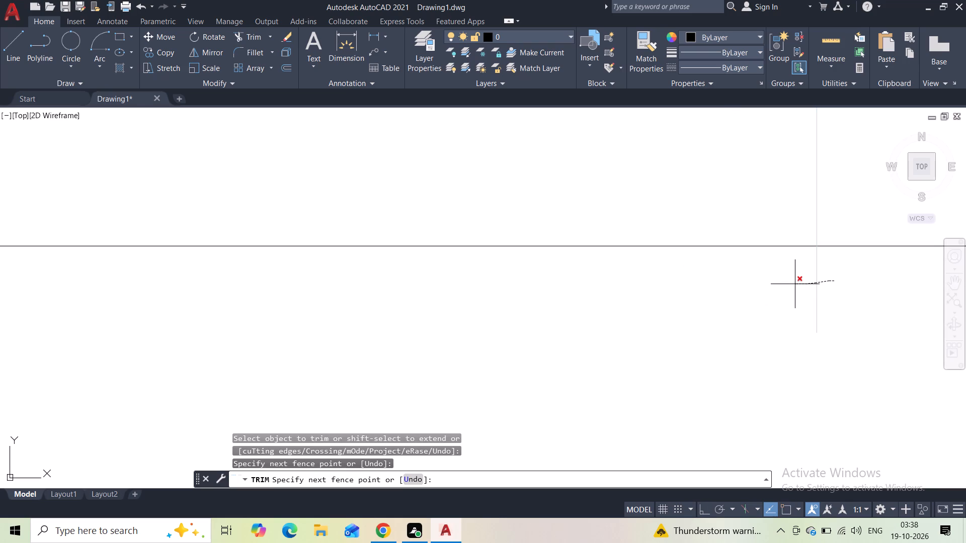
{"action": "left_click_drag", "start_coordinate": [795, 284], "coordinate": [914, 312]}
{"action": "scroll", "coordinate": [893, 305], "scroll_direction": "down", "scroll_amount": 9}
{"action": "scroll", "coordinate": [841, 279], "scroll_direction": "down", "scroll_amount": 1}
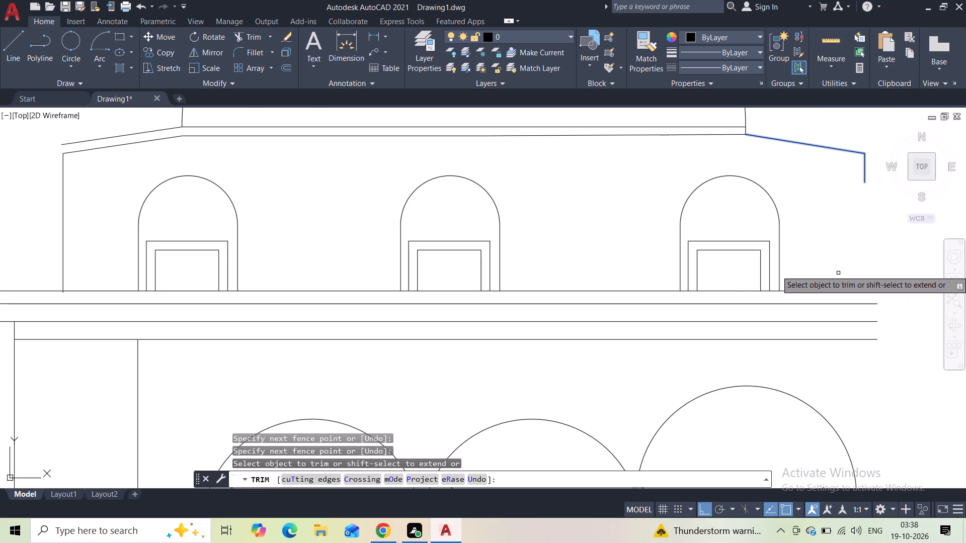
{"action": "key", "text": "Escape"}
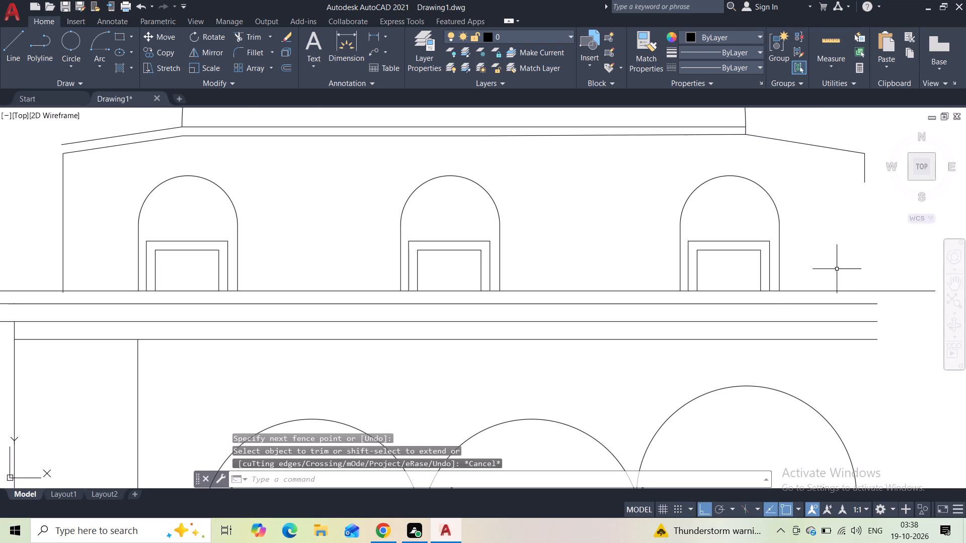
Extend the short vertical line below the mirrored slope's outer end down to the storey's base line.
{"action": "type", "text": "ex"}
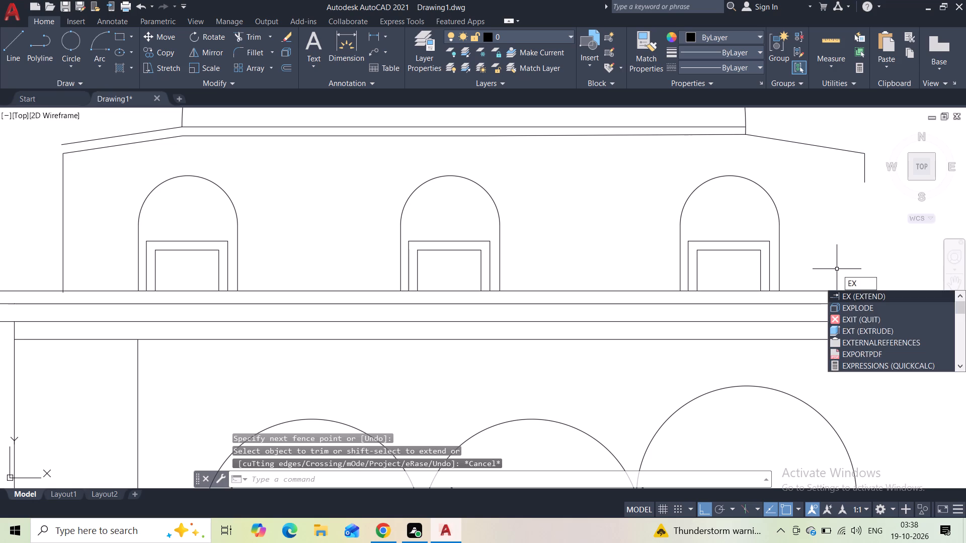
{"action": "left_click", "coordinate": [862, 295]}
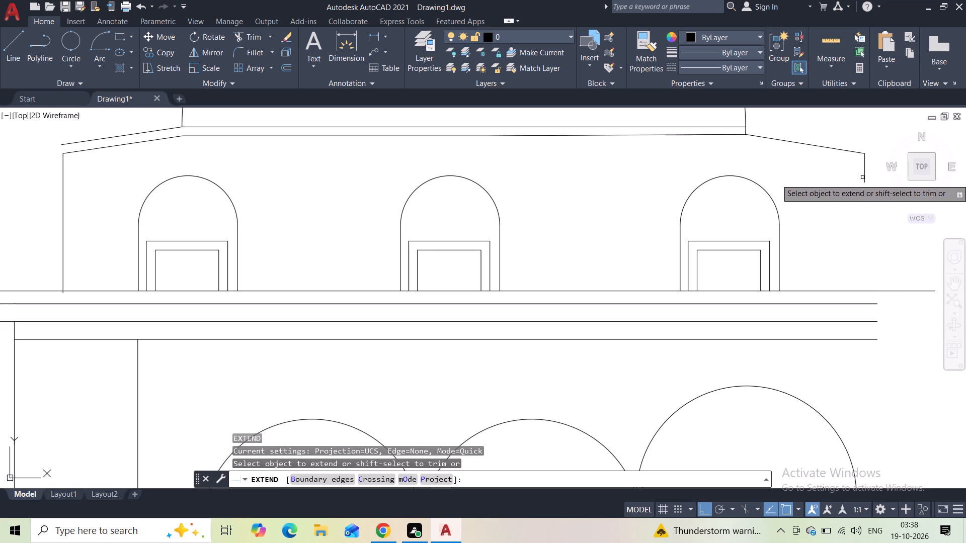
{"action": "left_click", "coordinate": [866, 180]}
{"action": "key", "text": "Escape"}
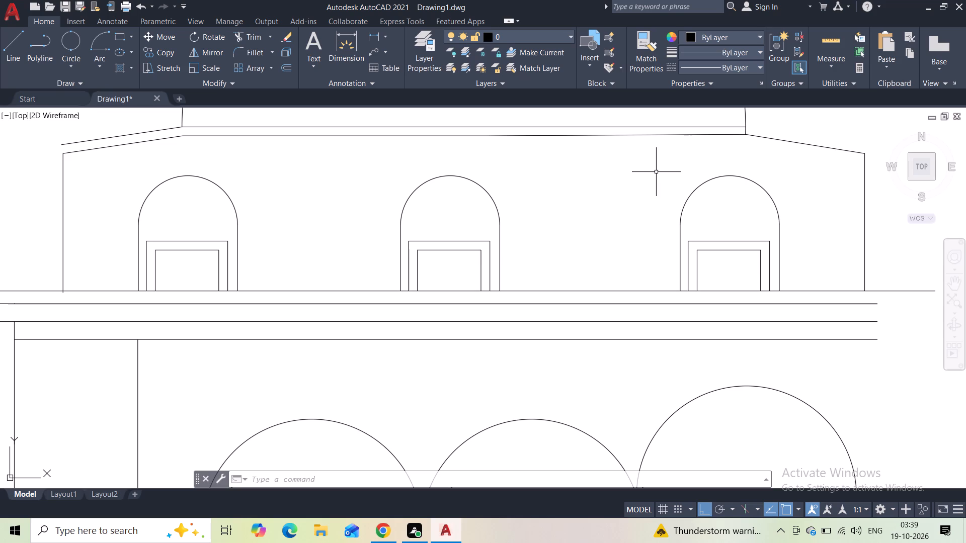
Copy the mirrored slope from its inner end up to the end of the upper horizontal roof line at the dome's edge.
{"action": "scroll", "coordinate": [656, 172], "scroll_direction": "down", "scroll_amount": 3}
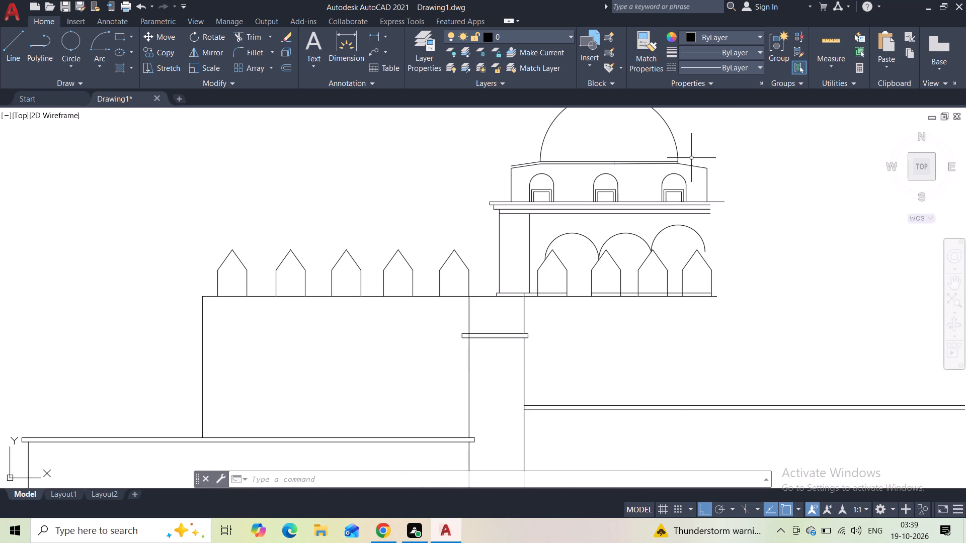
{"action": "scroll", "coordinate": [691, 158], "scroll_direction": "up", "scroll_amount": 3}
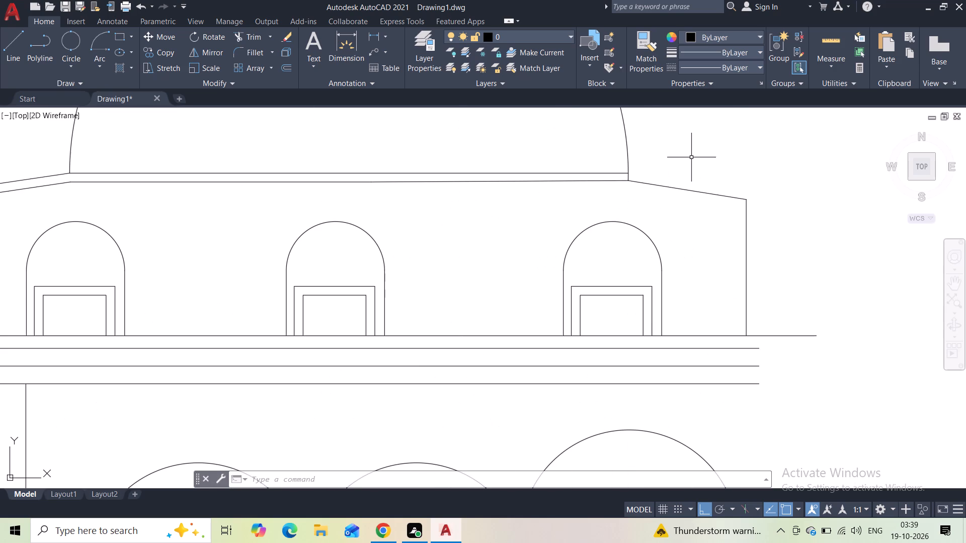
{"action": "scroll", "coordinate": [690, 158], "scroll_direction": "up", "scroll_amount": 1}
{"action": "left_click", "coordinate": [671, 188]}
{"action": "left_click", "coordinate": [653, 221]}
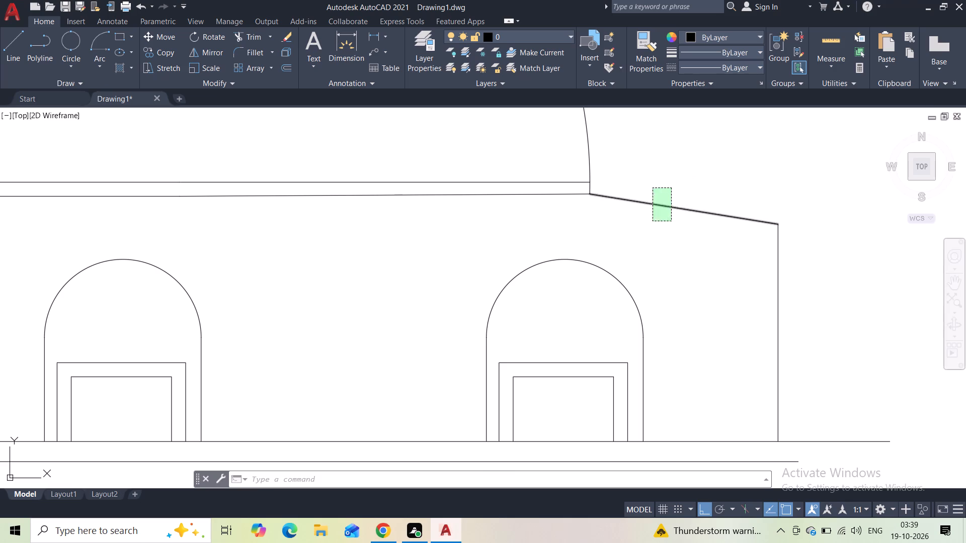
{"action": "left_click", "coordinate": [160, 54]}
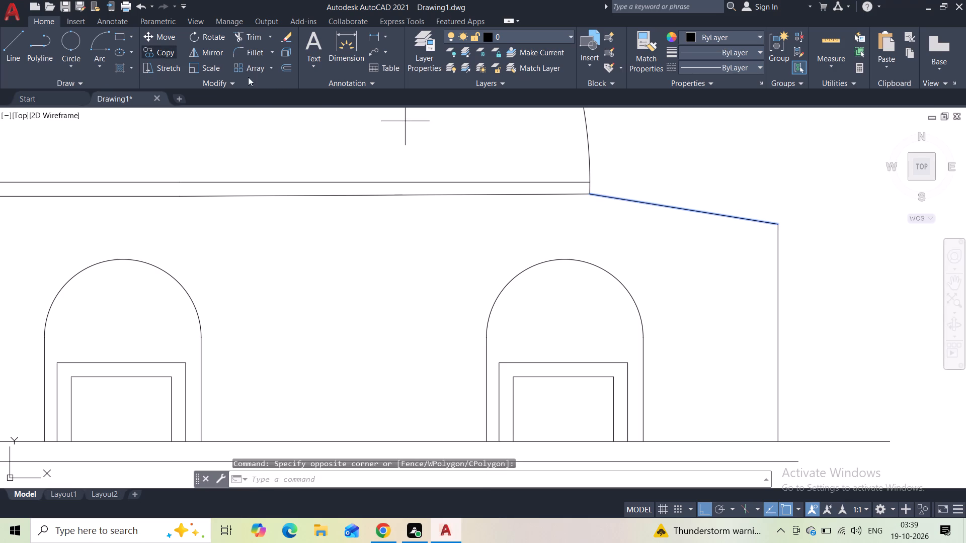
{"action": "left_click", "coordinate": [591, 192]}
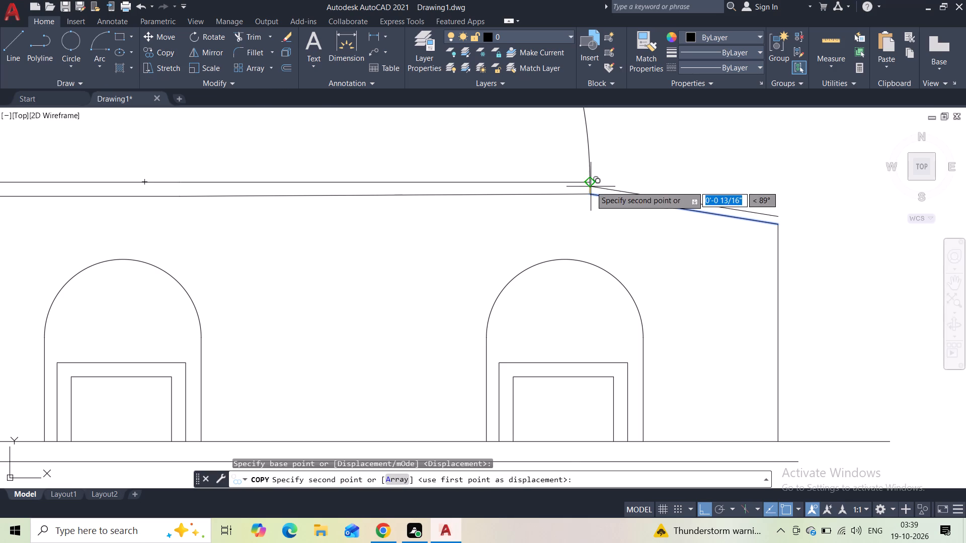
{"action": "left_click", "coordinate": [591, 184]}
{"action": "scroll", "coordinate": [445, 155], "scroll_direction": "down", "scroll_amount": 3}
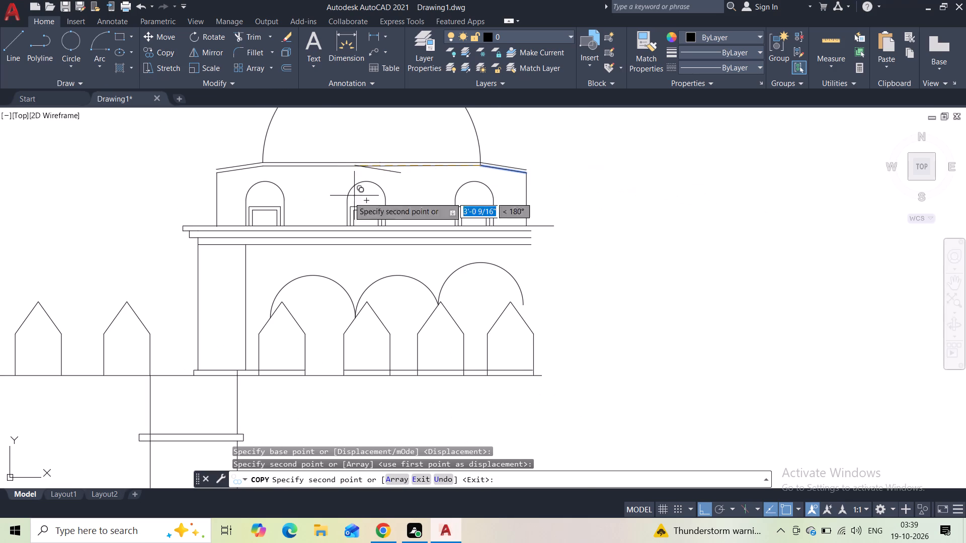
{"action": "key", "text": "Escape"}
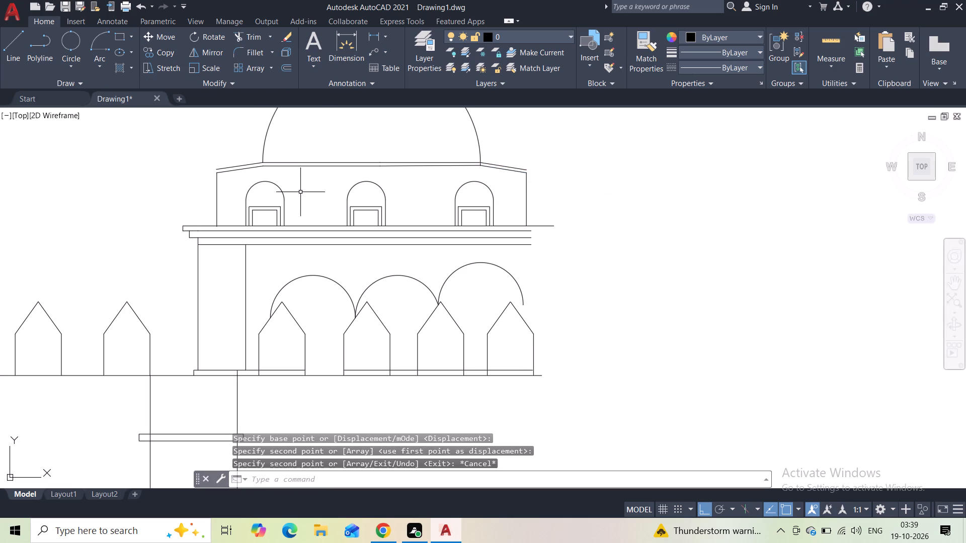
Draw a pointed eave tip extending about 1" beyond the mirrored upper slope's outer end and returning to the lower slope's outer end, with Ortho off.
{"action": "key", "text": "space"}
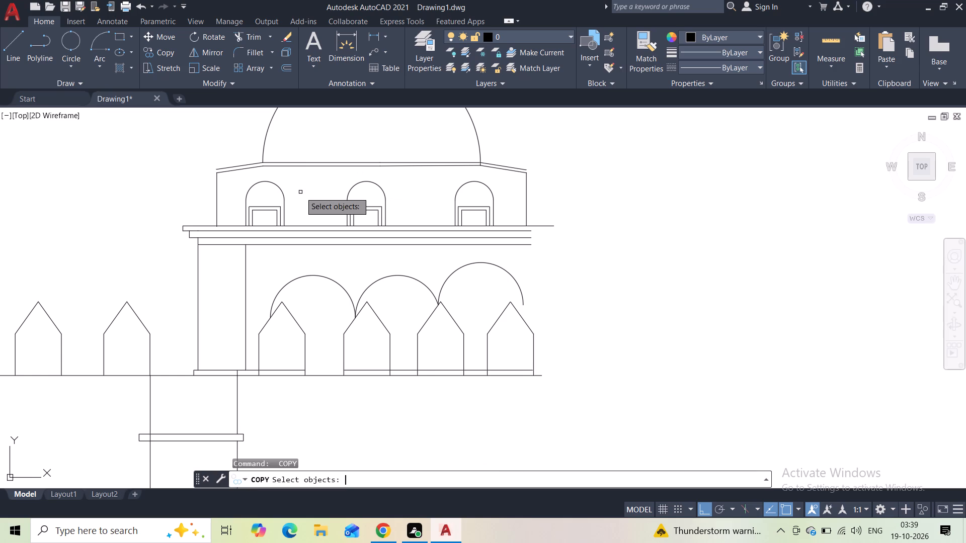
{"action": "left_click", "coordinate": [10, 37]}
{"action": "scroll", "coordinate": [514, 156], "scroll_direction": "up", "scroll_amount": 5}
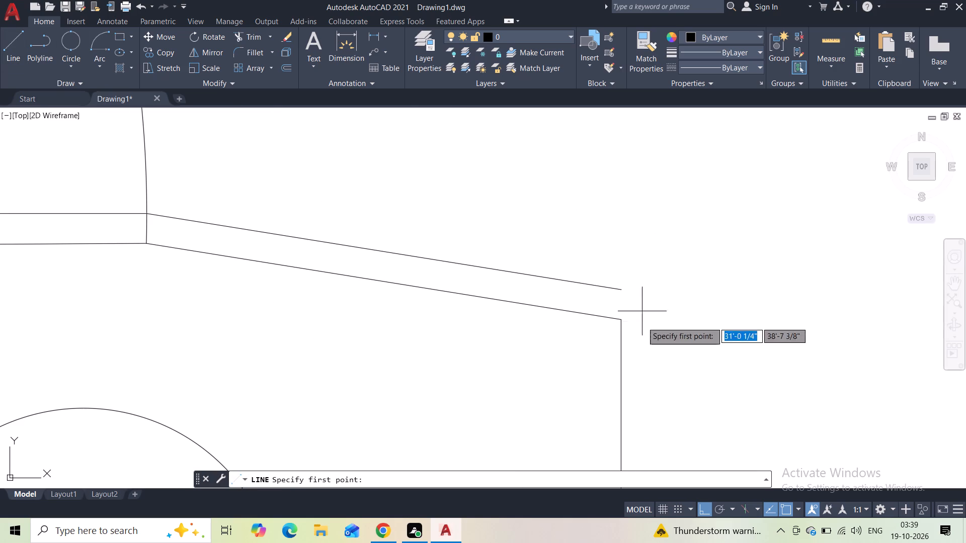
{"action": "scroll", "coordinate": [642, 322], "scroll_direction": "up", "scroll_amount": 3}
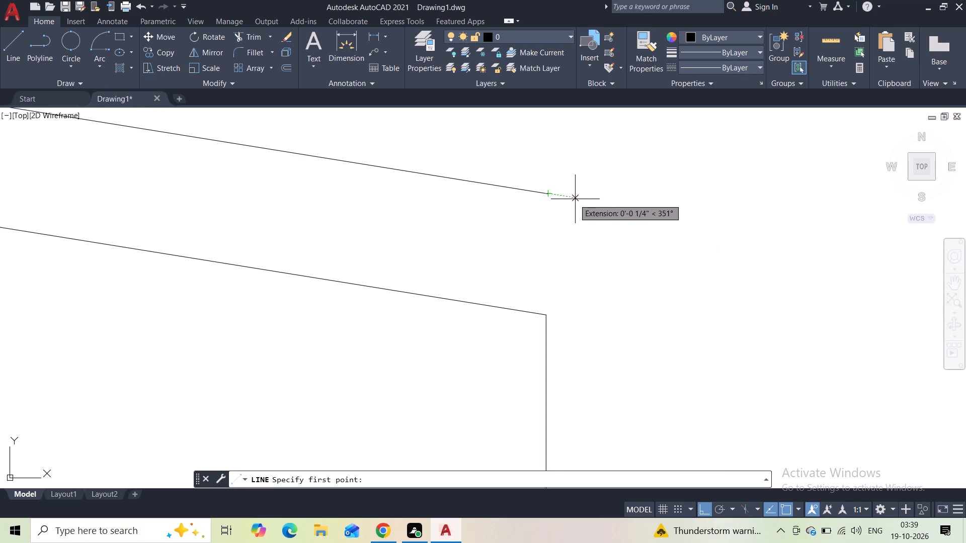
{"action": "left_click", "coordinate": [550, 193]}
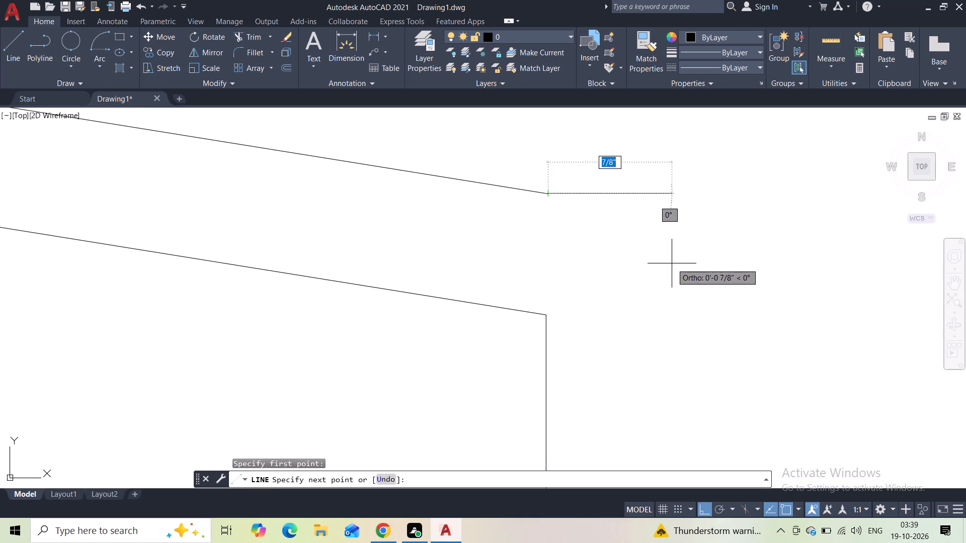
{"action": "key", "text": "F8"}
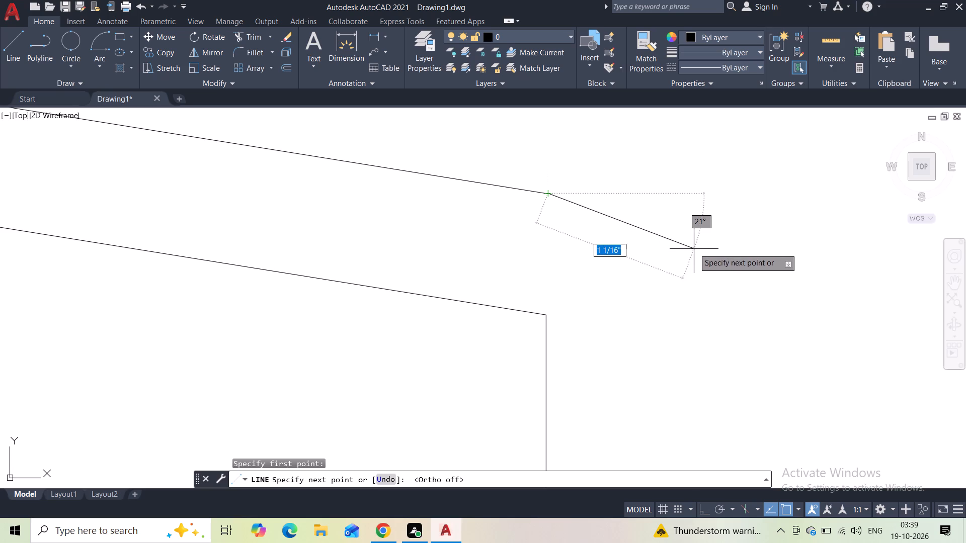
{"action": "left_click", "coordinate": [688, 234]}
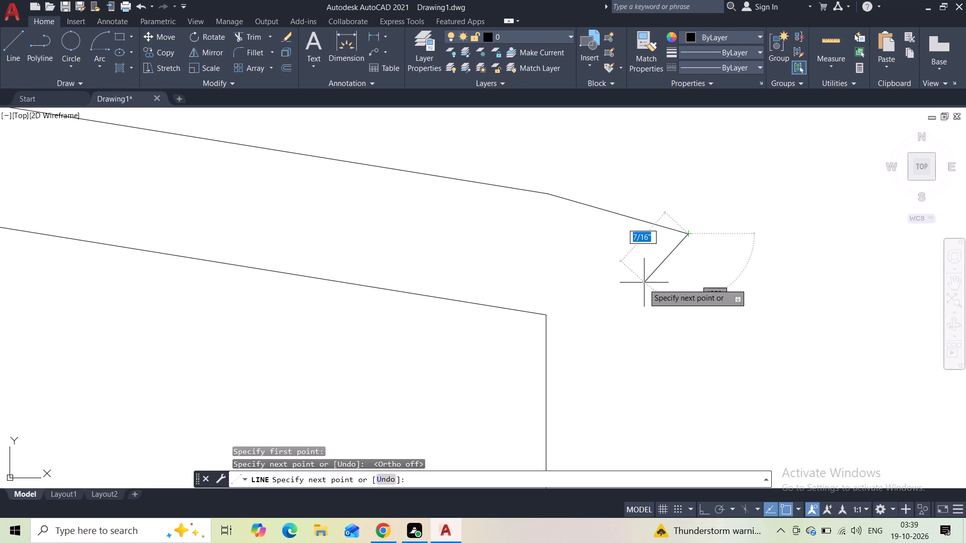
{"action": "left_click", "coordinate": [542, 313]}
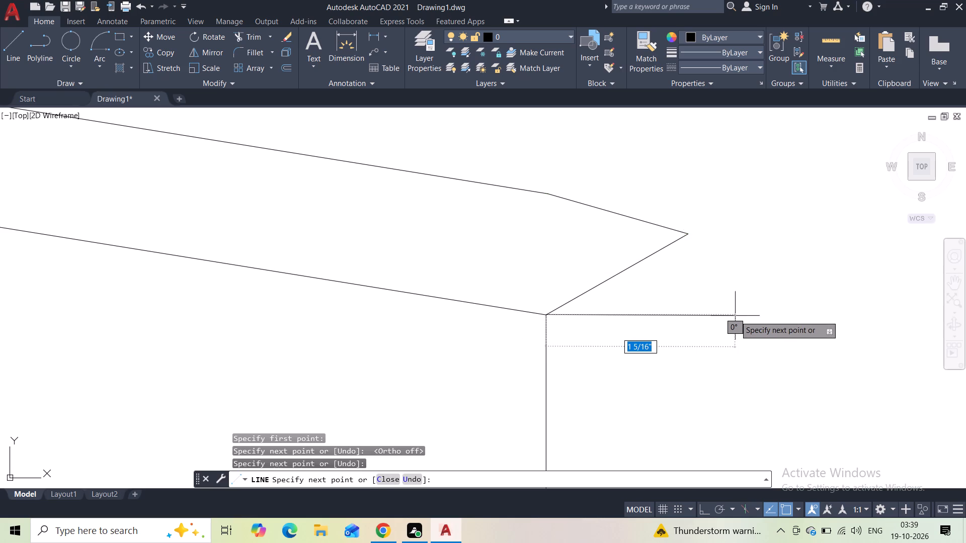
{"action": "key", "text": "Escape"}
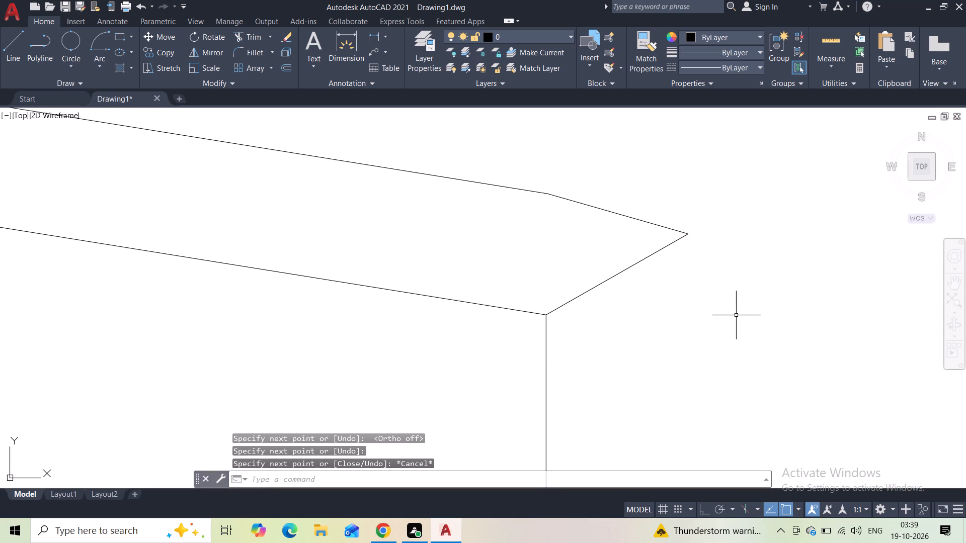
Draw a near-vertical line about 15/16" down from the mirrored eave's tip, and a slanted line from its lower end back to the wall line.
{"action": "scroll", "coordinate": [775, 248], "scroll_direction": "down", "scroll_amount": 6}
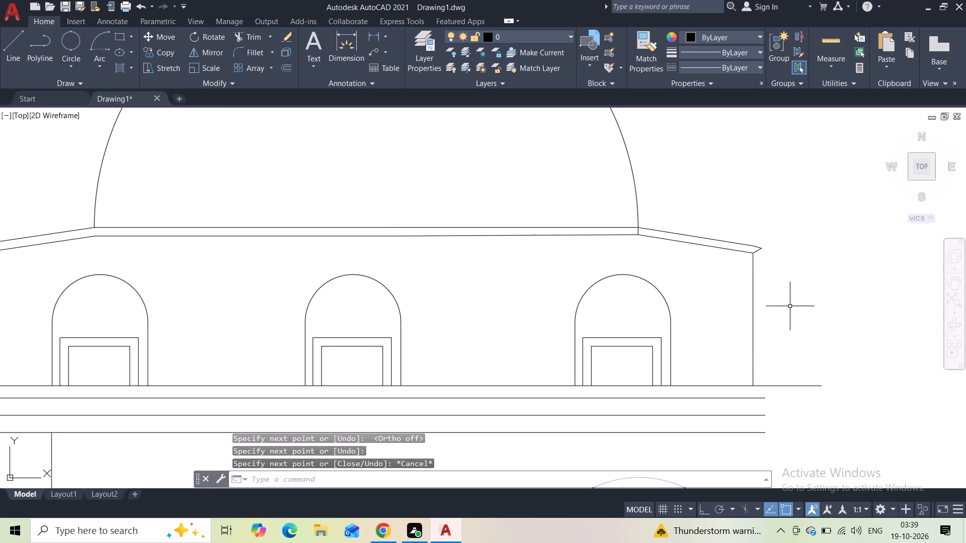
{"action": "scroll", "coordinate": [770, 290], "scroll_direction": "down", "scroll_amount": 3}
{"action": "scroll", "coordinate": [778, 293], "scroll_direction": "up", "scroll_amount": 4}
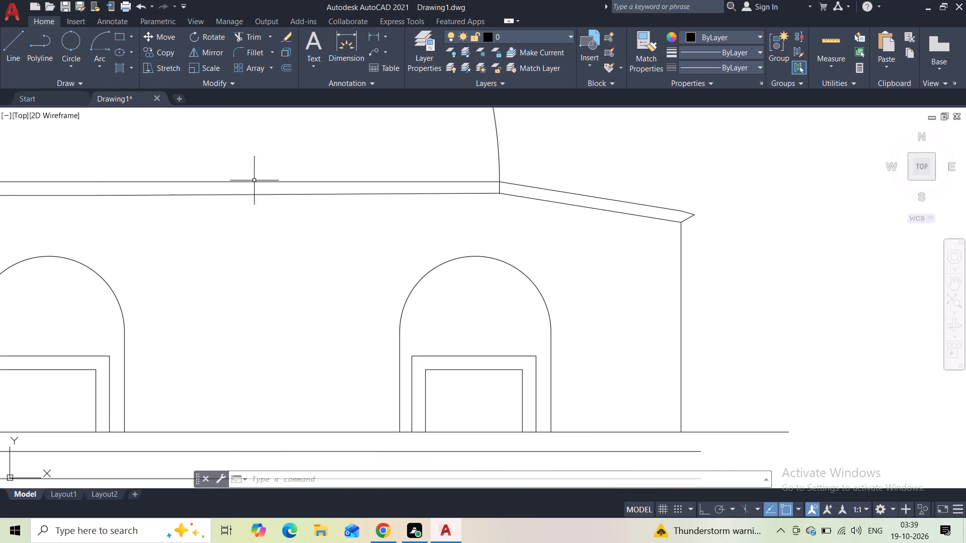
{"action": "left_click_drag", "start_coordinate": [20, 63], "coordinate": [14, 67]}
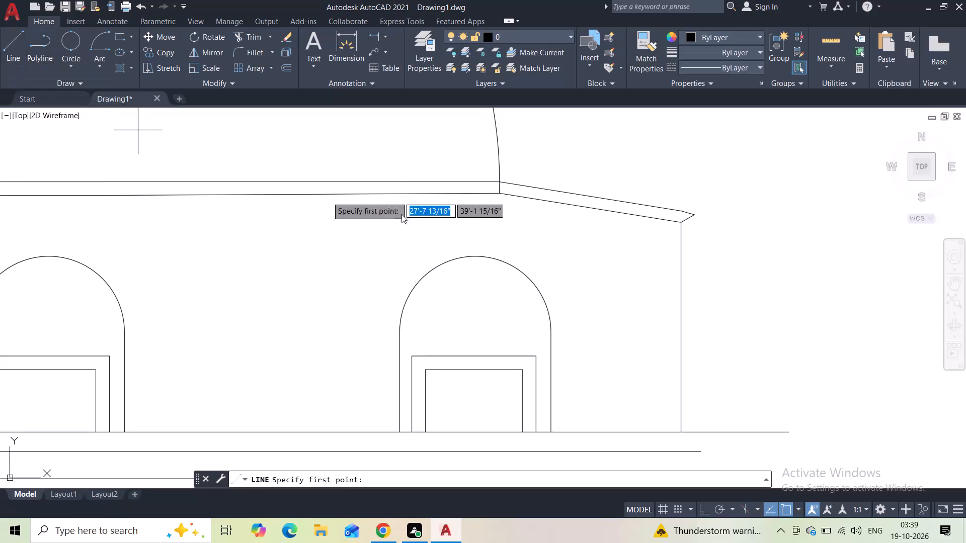
{"action": "scroll", "coordinate": [687, 226], "scroll_direction": "up", "scroll_amount": 4}
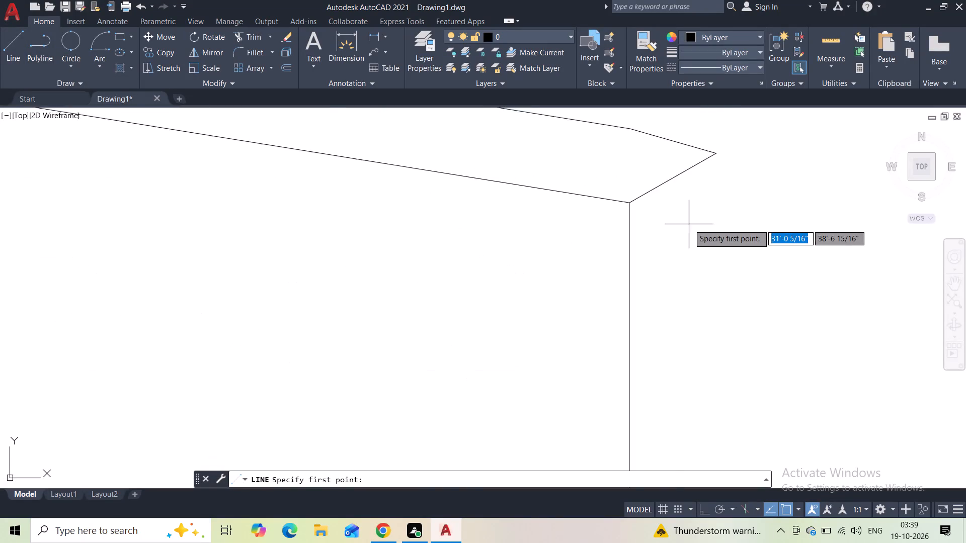
{"action": "scroll", "coordinate": [689, 224], "scroll_direction": "up", "scroll_amount": 1}
{"action": "left_click", "coordinate": [735, 114]}
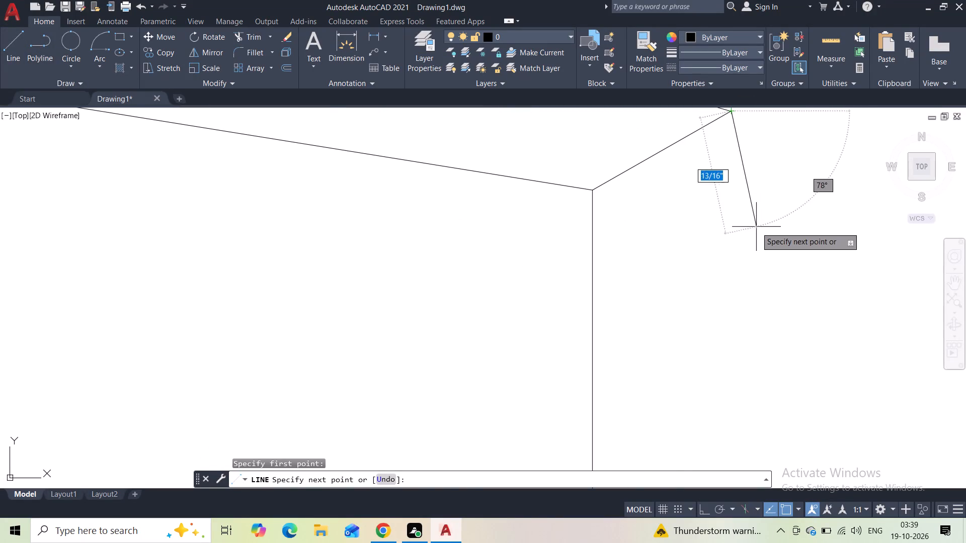
{"action": "scroll", "coordinate": [734, 240], "scroll_direction": "down", "scroll_amount": 1}
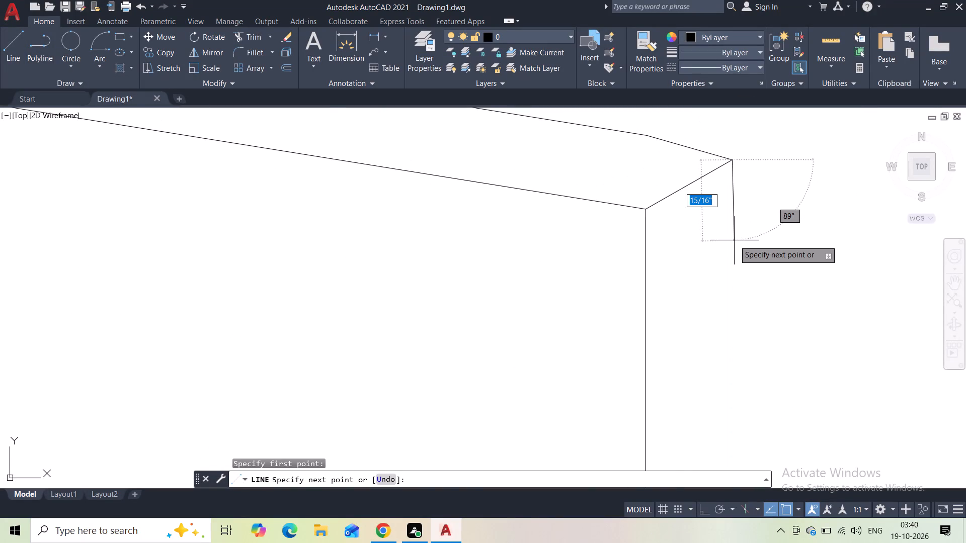
{"action": "left_click", "coordinate": [734, 240]}
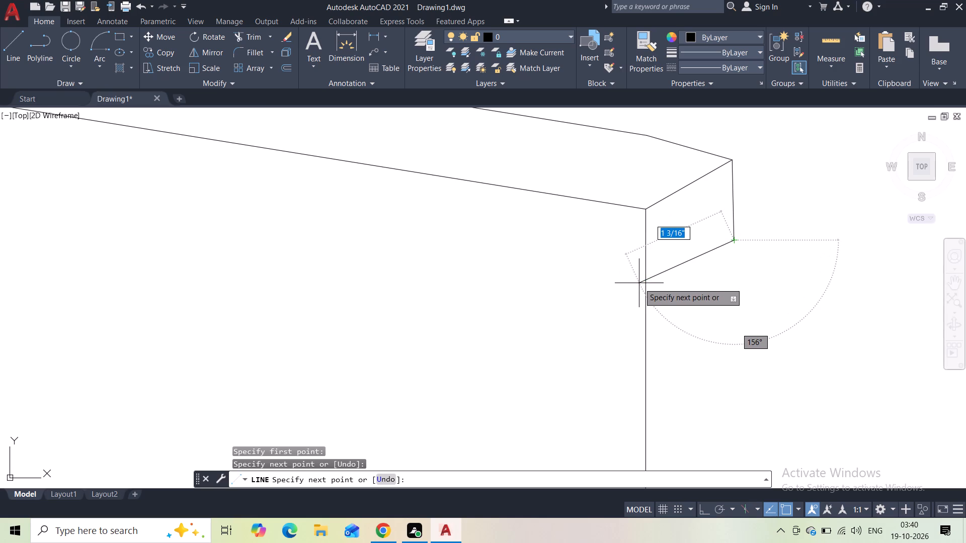
{"action": "left_click", "coordinate": [643, 283]}
{"action": "key", "text": "Escape"}
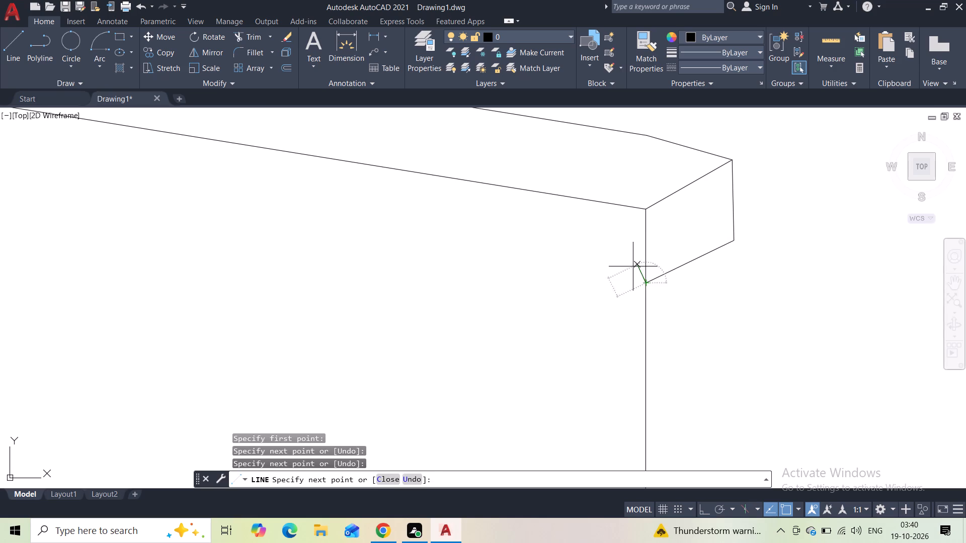
Draw a short line slanting outward and down from the outer end of the original upper slope, opposite the finished eave tip.
{"action": "scroll", "coordinate": [653, 268], "scroll_direction": "down", "scroll_amount": 4}
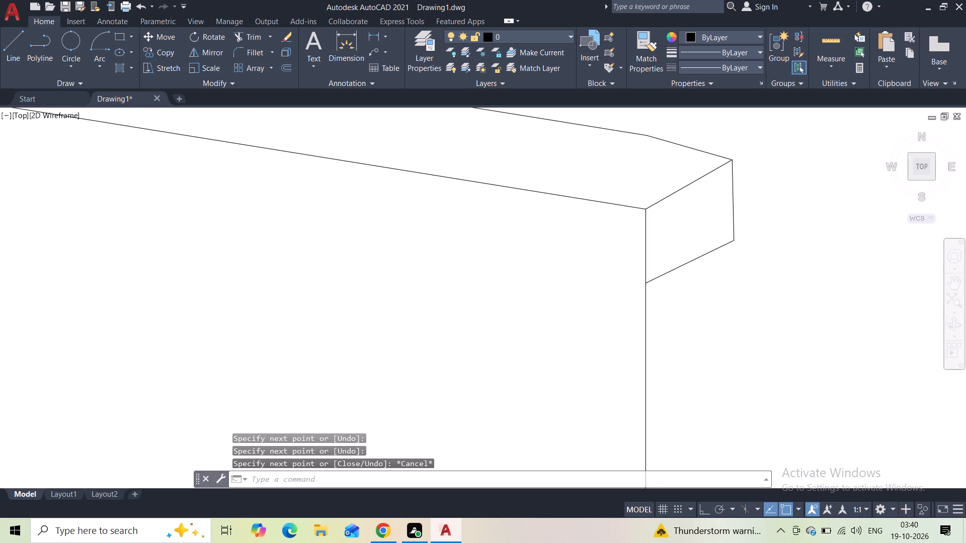
{"action": "scroll", "coordinate": [654, 268], "scroll_direction": "down", "scroll_amount": 3}
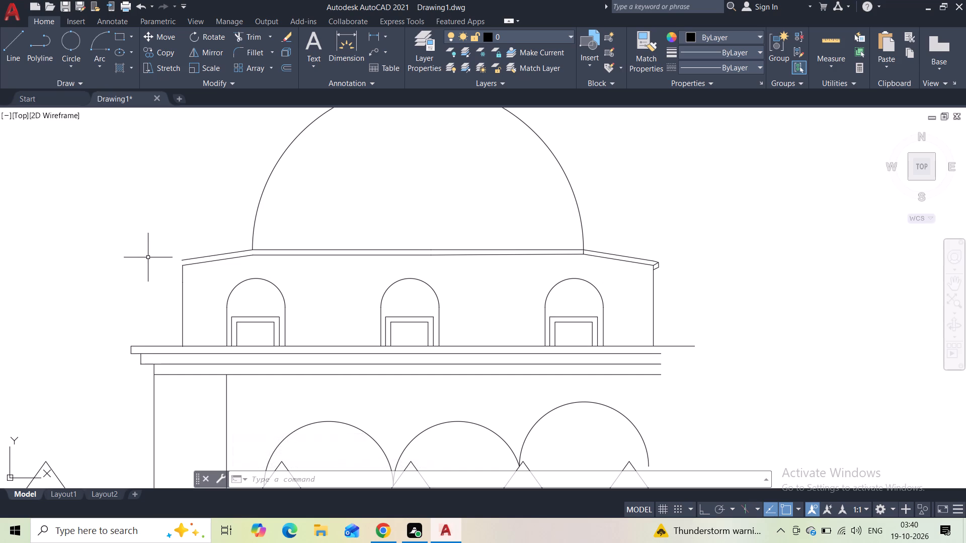
{"action": "scroll", "coordinate": [168, 261], "scroll_direction": "up", "scroll_amount": 2}
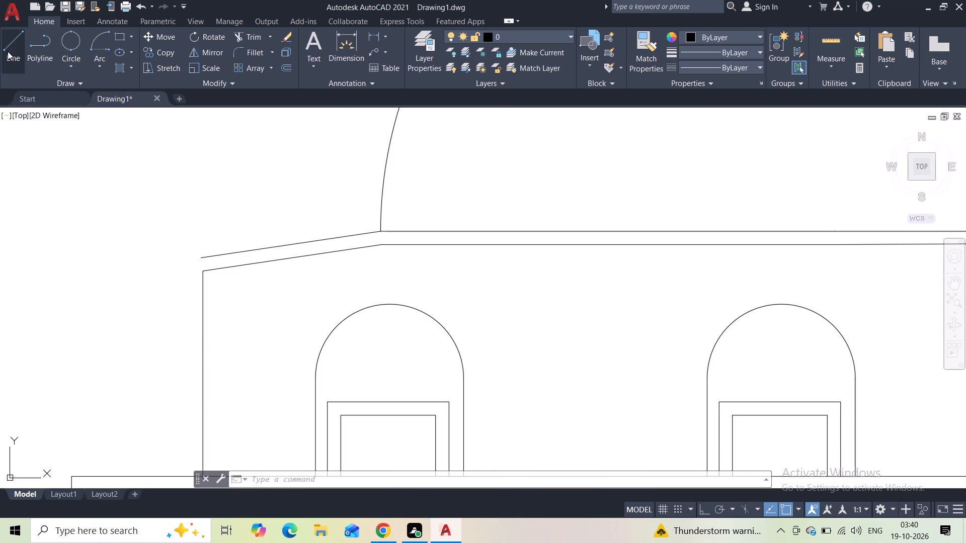
{"action": "left_click", "coordinate": [8, 51]}
{"action": "left_click", "coordinate": [198, 259]}
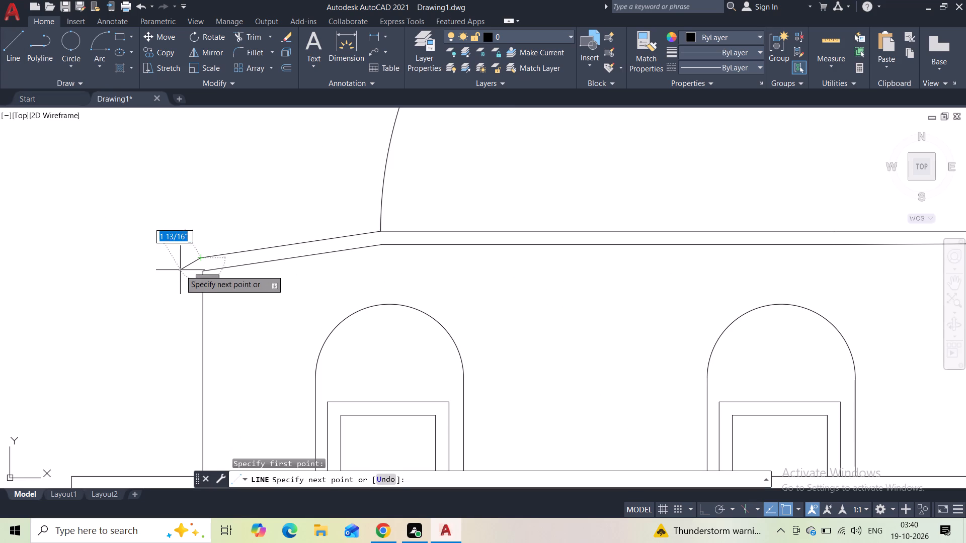
{"action": "left_click", "coordinate": [171, 273]}
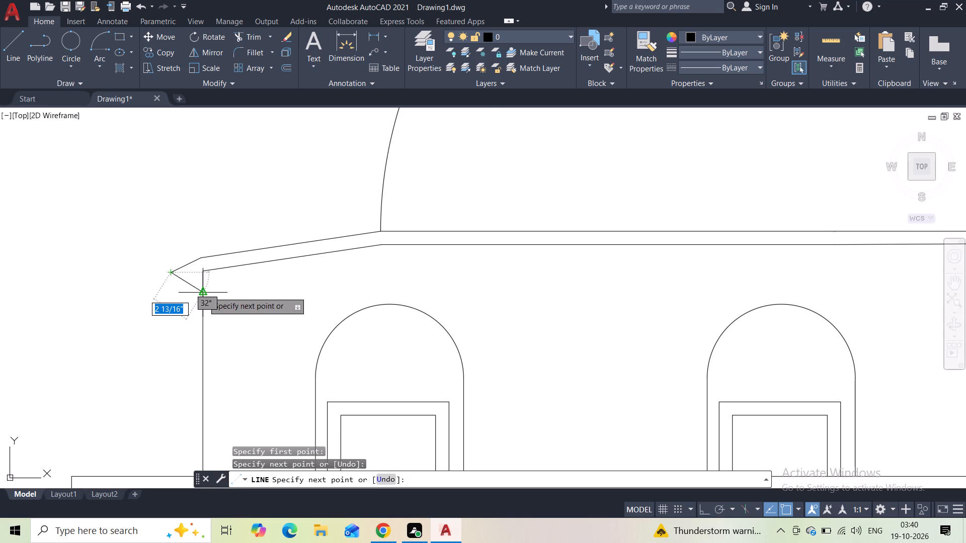
{"action": "scroll", "coordinate": [203, 292], "scroll_direction": "up", "scroll_amount": 1}
{"action": "scroll", "coordinate": [203, 292], "scroll_direction": "down", "scroll_amount": 5}
{"action": "scroll", "coordinate": [203, 292], "scroll_direction": "up", "scroll_amount": 3}
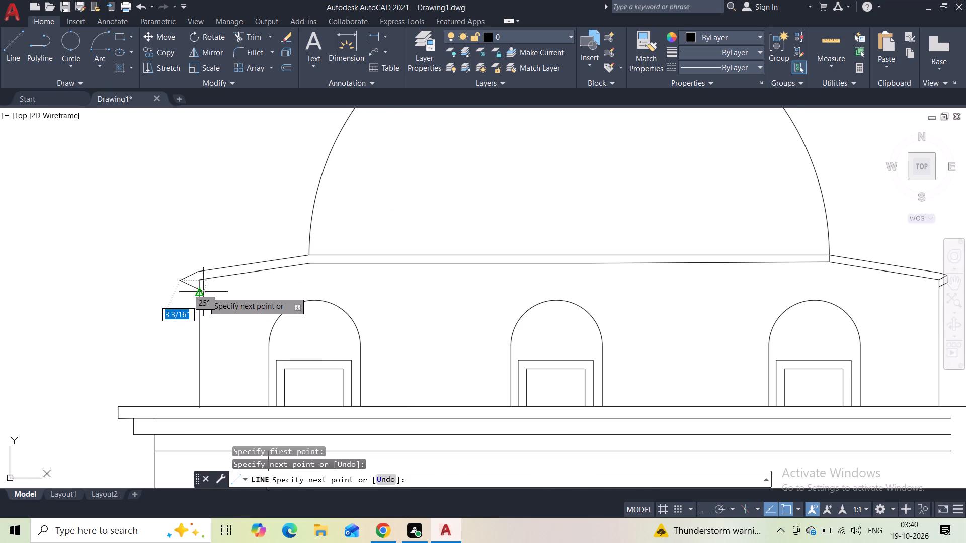
{"action": "middle_click_drag", "start_coordinate": [203, 292], "coordinate": [78, 288]}
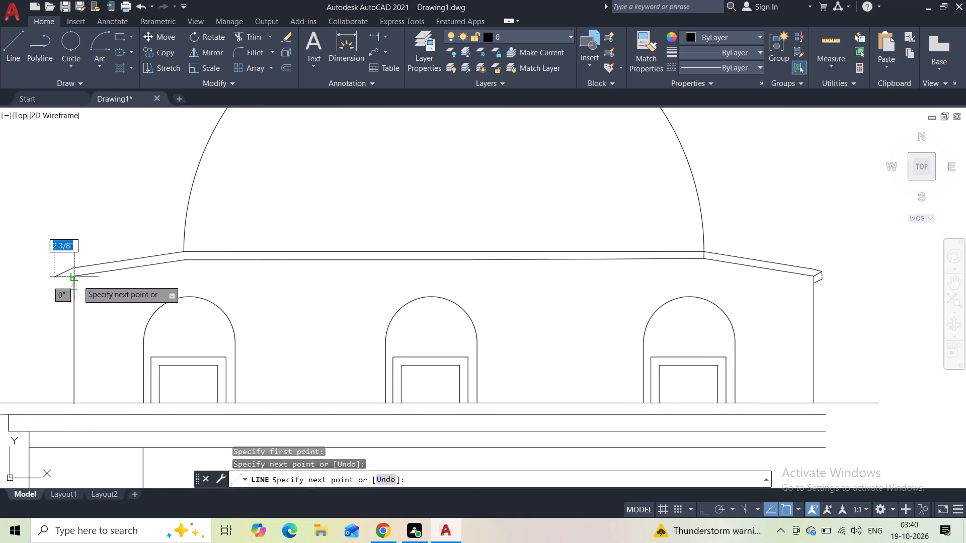
{"action": "scroll", "coordinate": [77, 278], "scroll_direction": "up", "scroll_amount": 2}
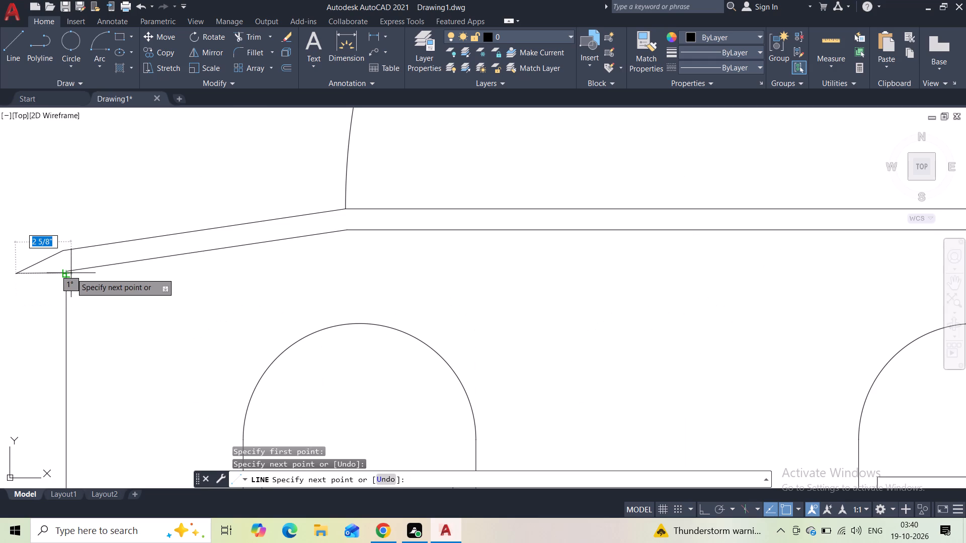
{"action": "scroll", "coordinate": [71, 273], "scroll_direction": "down", "scroll_amount": 2}
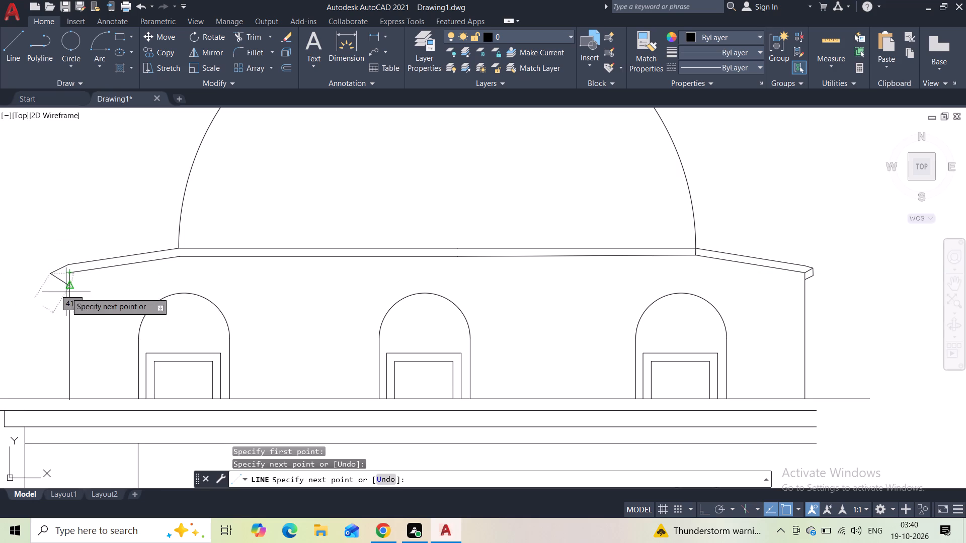
{"action": "scroll", "coordinate": [66, 284], "scroll_direction": "up", "scroll_amount": 1}
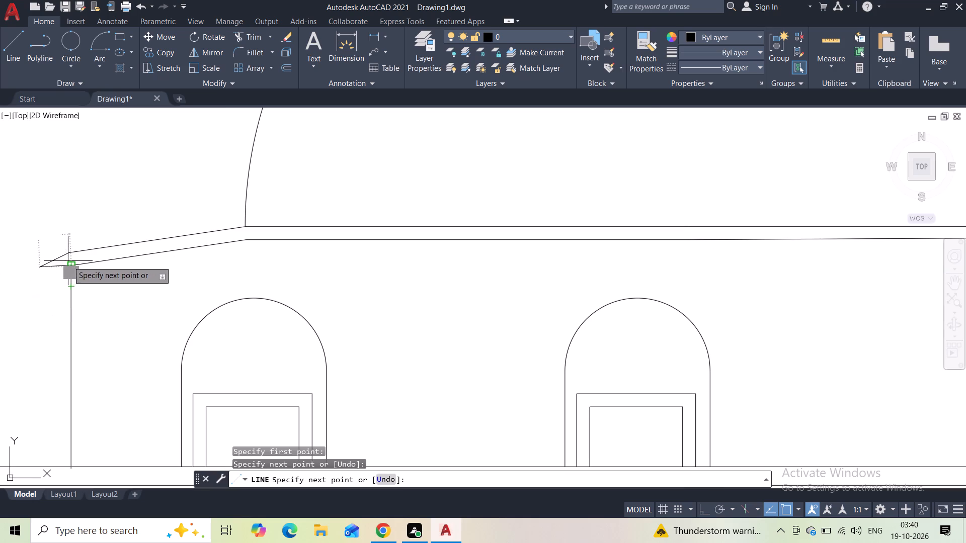
{"action": "scroll", "coordinate": [37, 299], "scroll_direction": "down", "scroll_amount": 2}
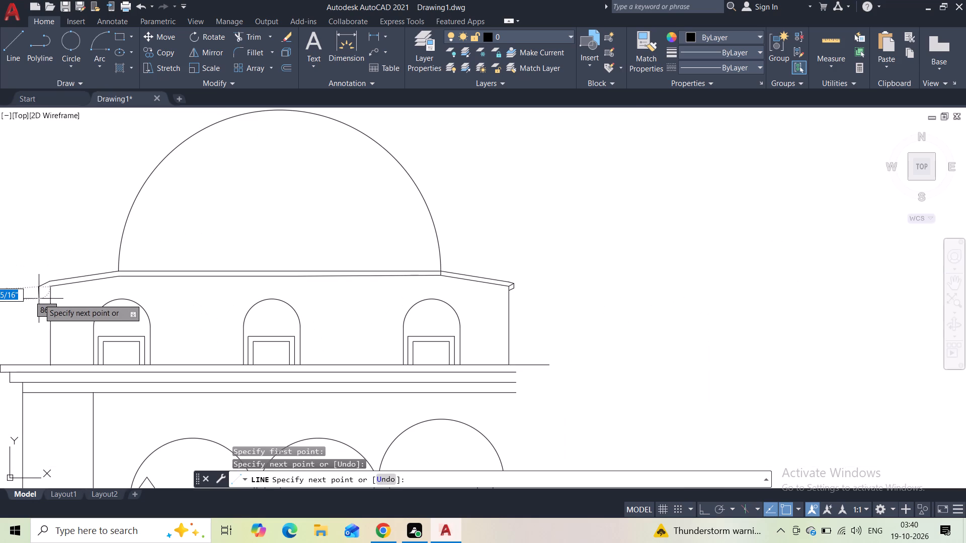
{"action": "key", "text": "Escape"}
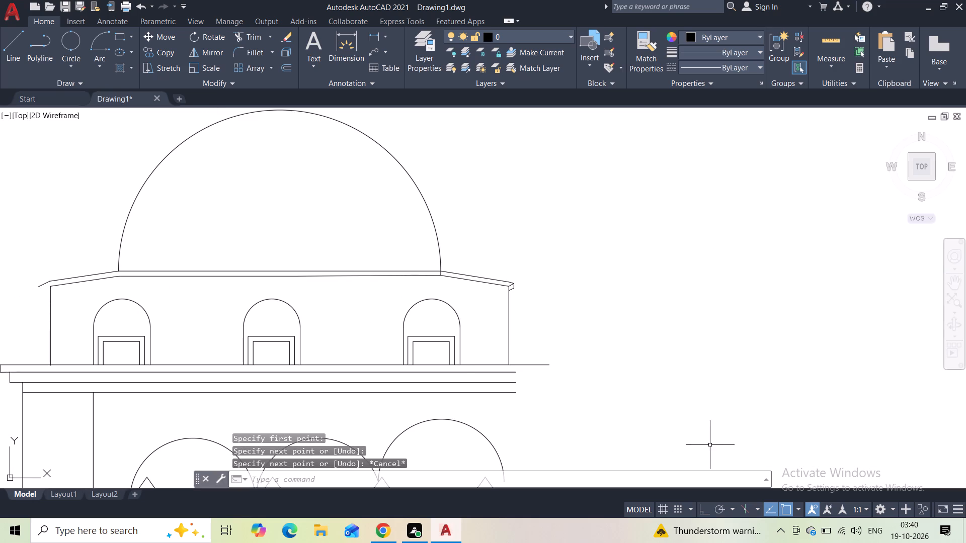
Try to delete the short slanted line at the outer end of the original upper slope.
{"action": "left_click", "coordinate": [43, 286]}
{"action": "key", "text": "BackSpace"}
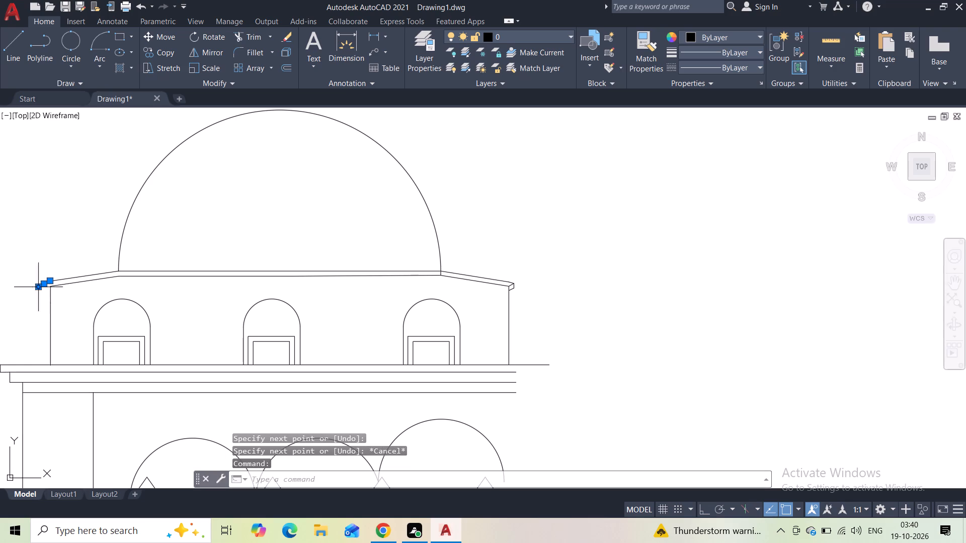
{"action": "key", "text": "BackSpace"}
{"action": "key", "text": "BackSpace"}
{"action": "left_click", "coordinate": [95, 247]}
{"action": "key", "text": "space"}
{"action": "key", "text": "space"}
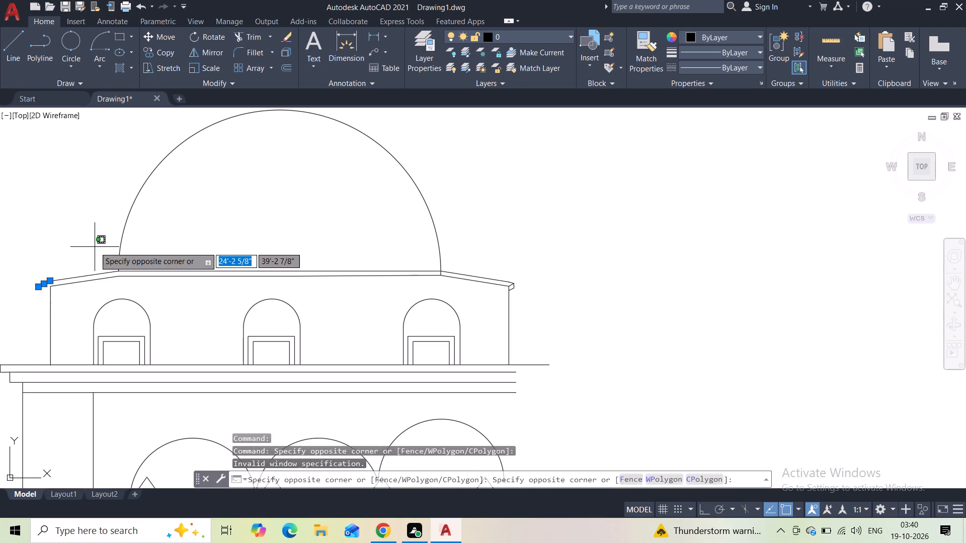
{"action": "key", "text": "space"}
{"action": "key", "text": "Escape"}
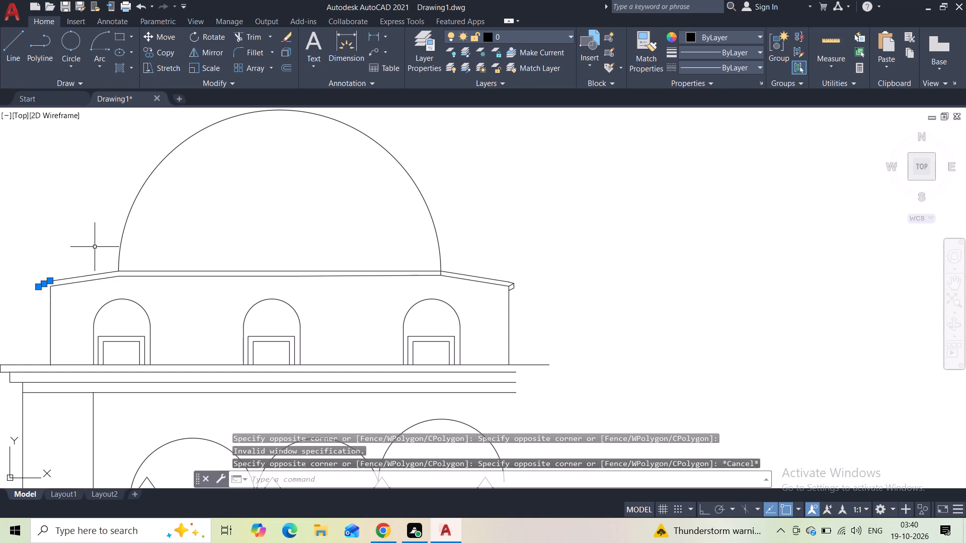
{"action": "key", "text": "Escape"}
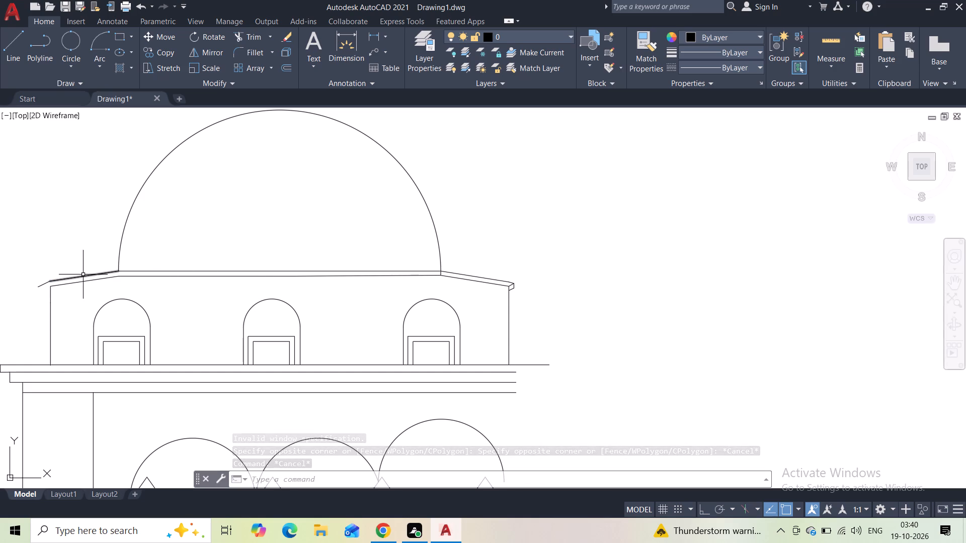
Delete the short slanted line at the outer end of the original upper slope.
{"action": "scroll", "coordinate": [37, 283], "scroll_direction": "up", "scroll_amount": 3}
{"action": "left_click_drag", "start_coordinate": [46, 275], "coordinate": [49, 284]}
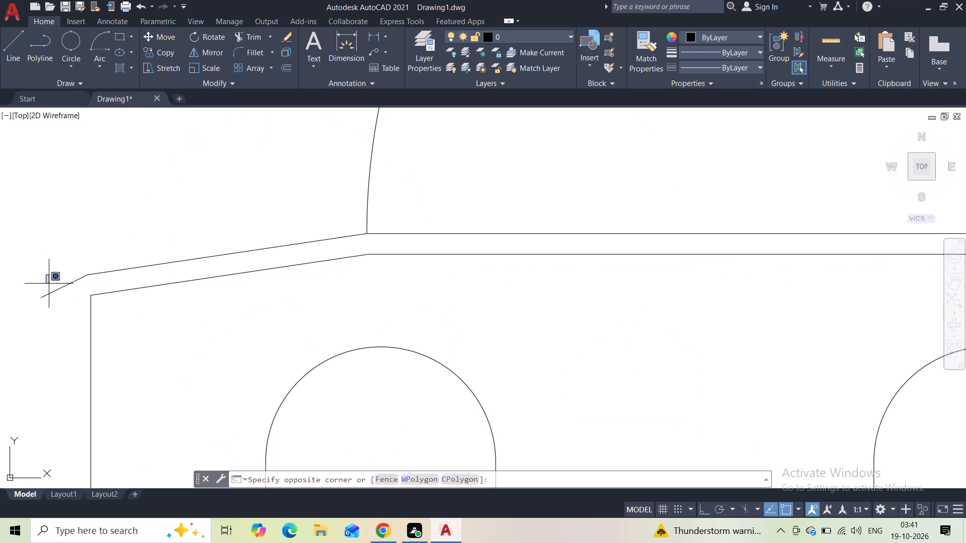
{"action": "left_click", "coordinate": [51, 343]}
{"action": "left_click", "coordinate": [60, 325]}
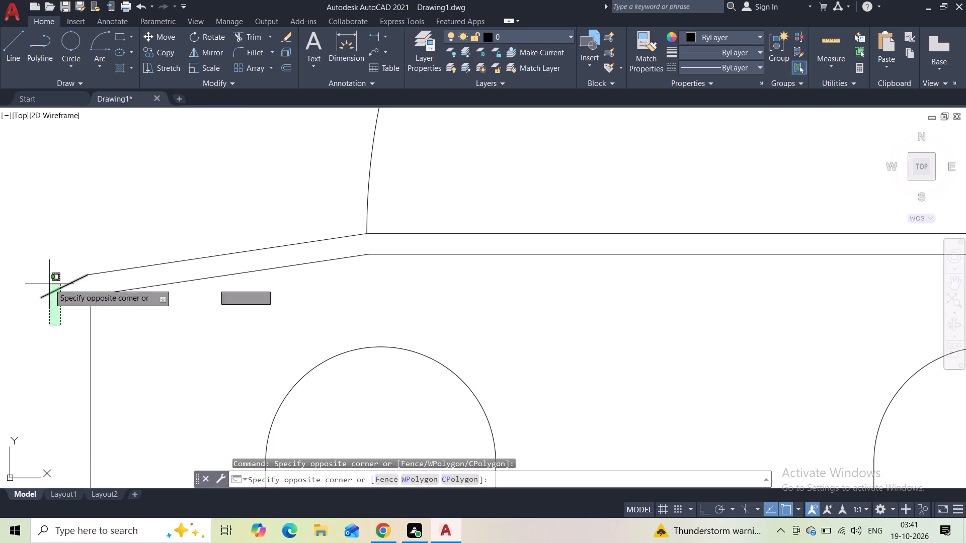
{"action": "left_click", "coordinate": [49, 279]}
{"action": "key", "text": "Delete"}
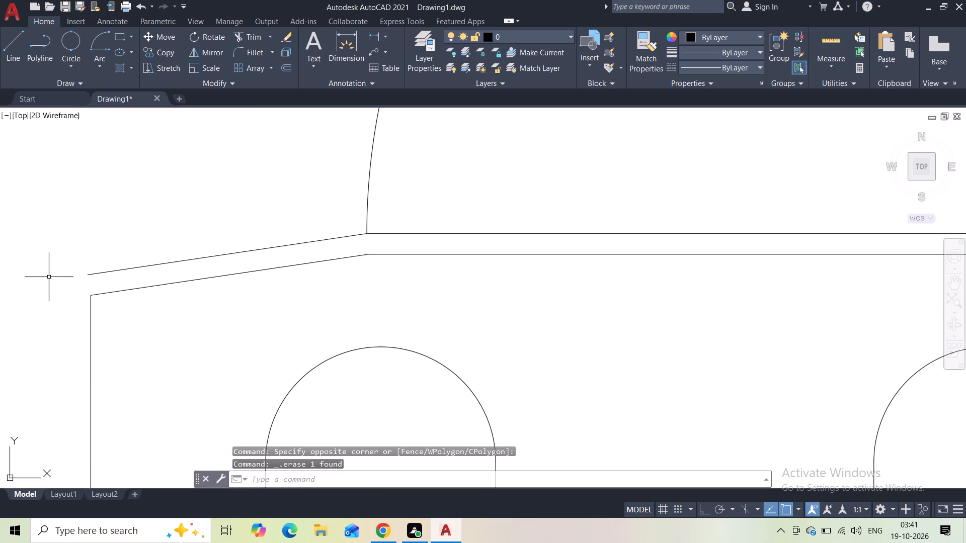
Mirror the finished eave tip's four lines to the opposite side about a near-vertical line through the middle arched opening, keeping the originals.
{"action": "scroll", "coordinate": [56, 257], "scroll_direction": "down", "scroll_amount": 2}
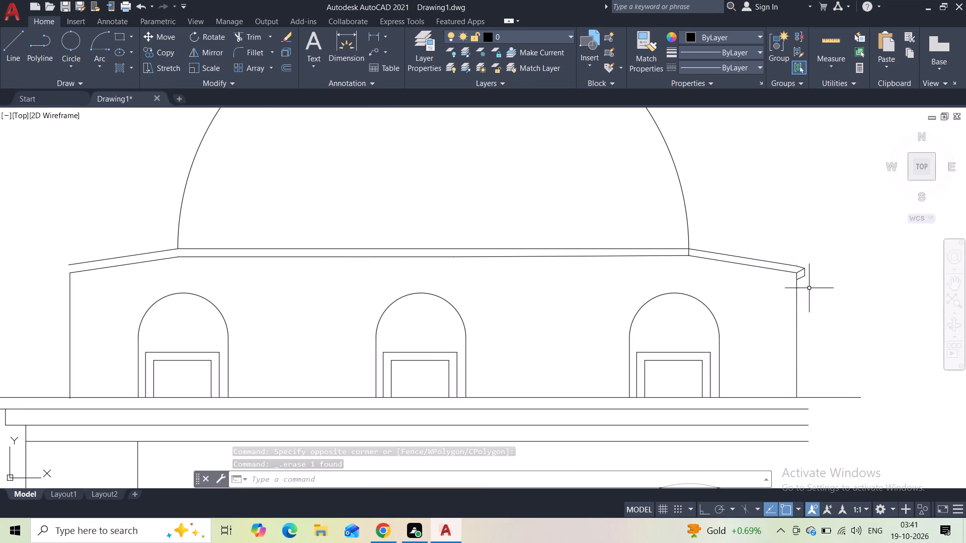
{"action": "left_click", "coordinate": [810, 259]}
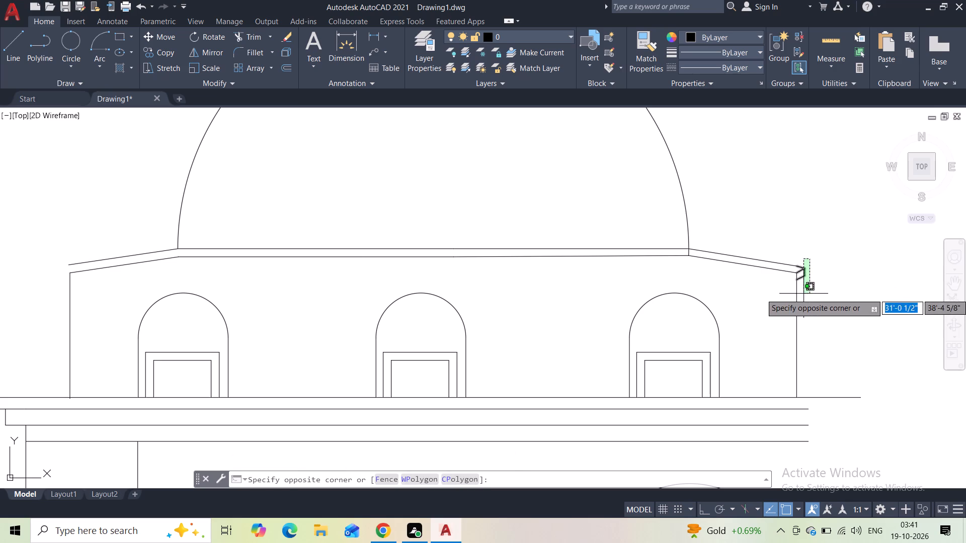
{"action": "left_click", "coordinate": [804, 294]}
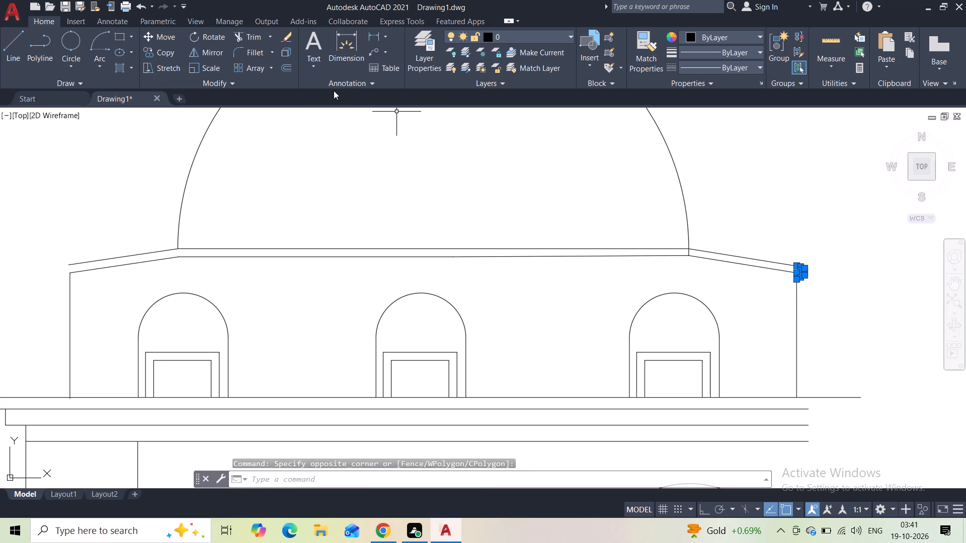
{"action": "left_click", "coordinate": [209, 51]}
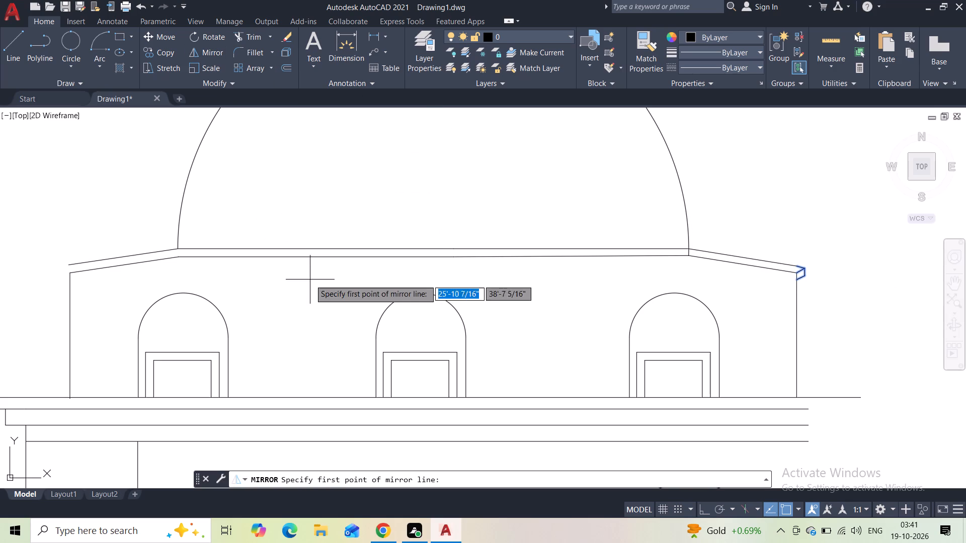
{"action": "middle_click_drag", "start_coordinate": [310, 287], "coordinate": [232, 226]}
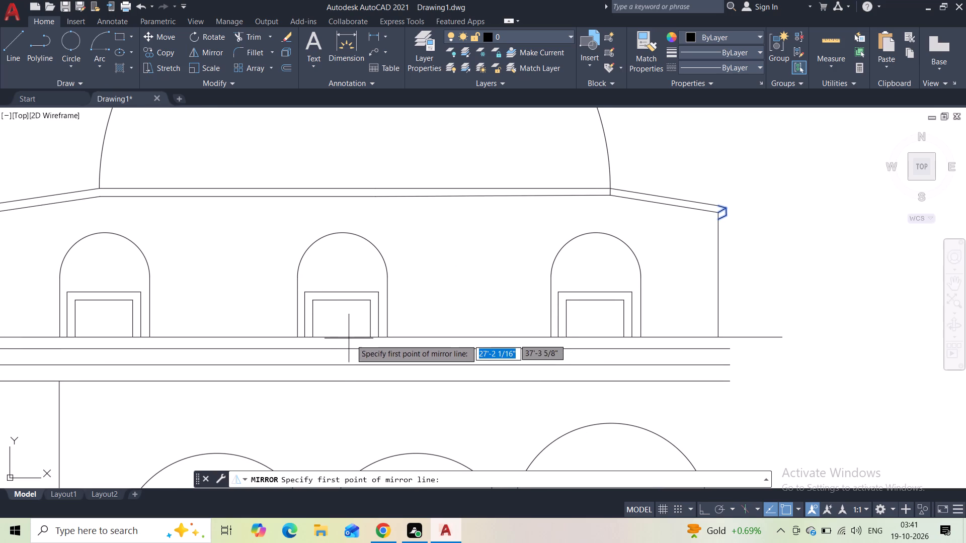
{"action": "left_click", "coordinate": [350, 340]}
{"action": "middle_click_drag", "start_coordinate": [208, 295], "coordinate": [480, 259]}
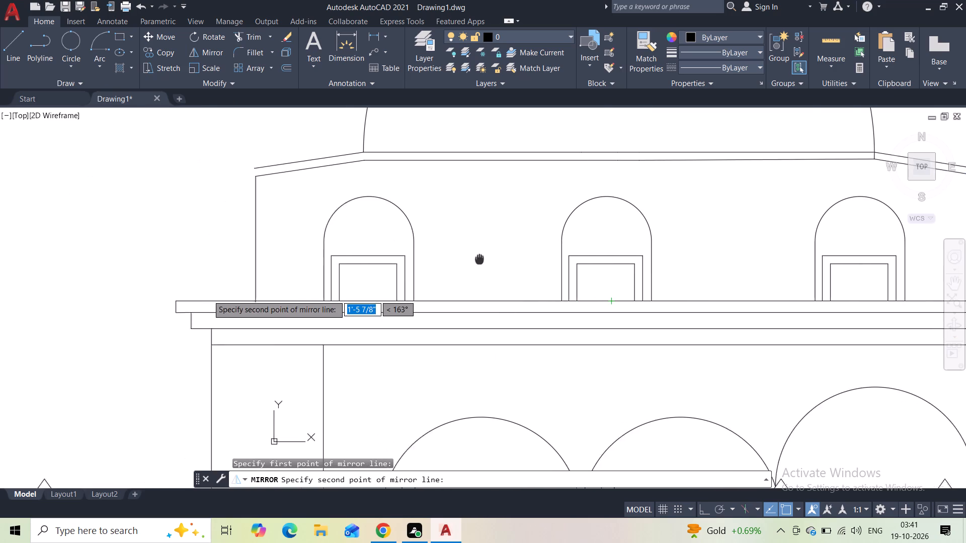
{"action": "middle_click_drag", "start_coordinate": [480, 259], "coordinate": [481, 259]}
{"action": "scroll", "coordinate": [267, 153], "scroll_direction": "down", "scroll_amount": 2}
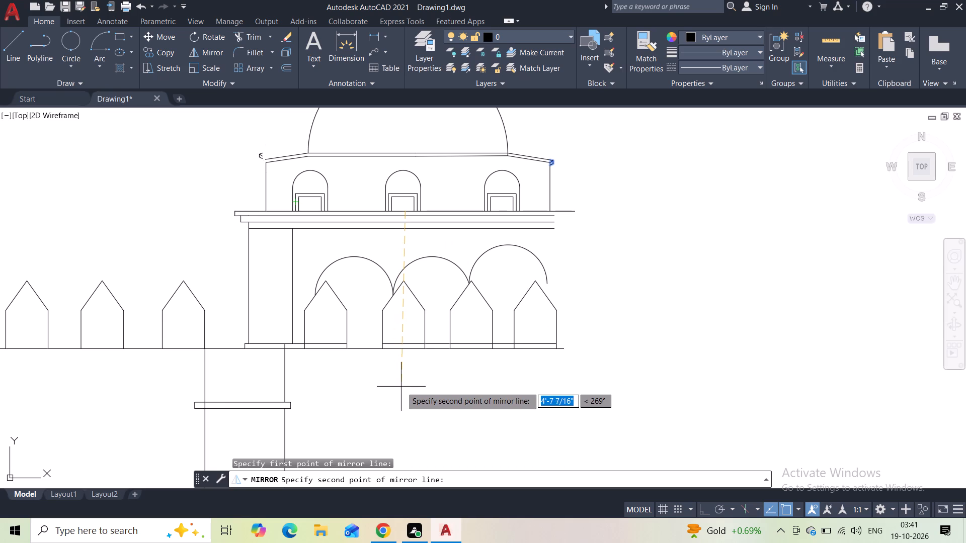
{"action": "scroll", "coordinate": [402, 386], "scroll_direction": "up", "scroll_amount": 1}
{"action": "middle_click_drag", "start_coordinate": [402, 386], "coordinate": [408, 465]}
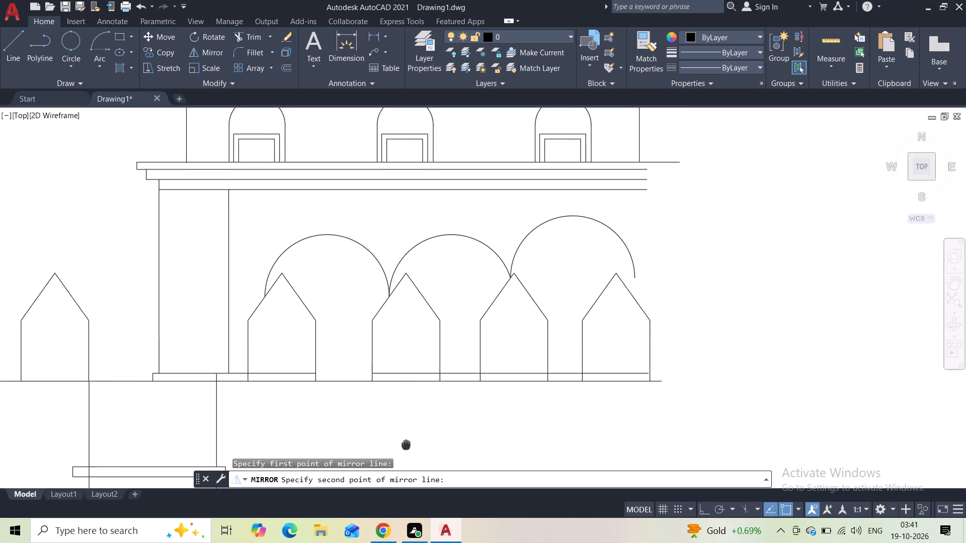
{"action": "middle_click_drag", "start_coordinate": [408, 465], "coordinate": [409, 492]}
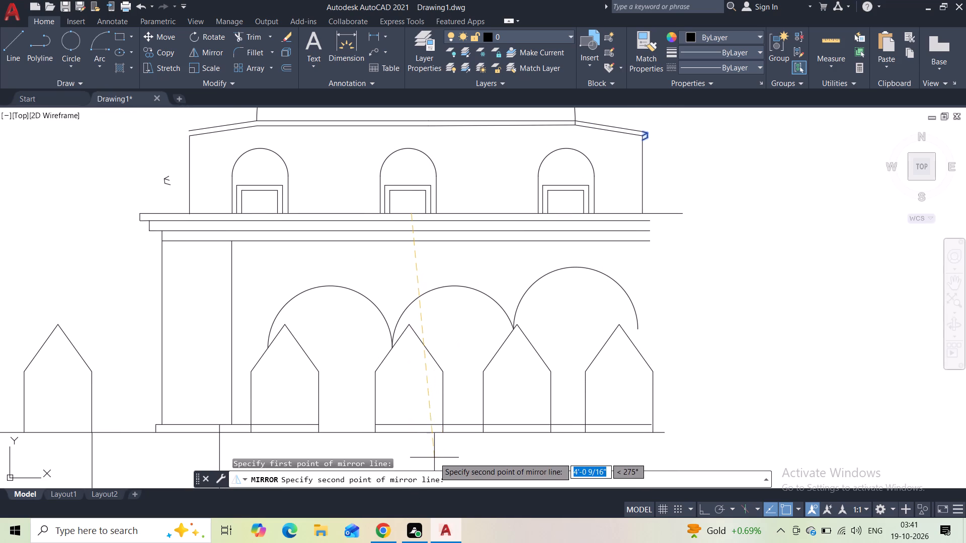
{"action": "left_click", "coordinate": [409, 459]}
{"action": "middle_click_drag", "start_coordinate": [145, 156], "coordinate": [134, 218]}
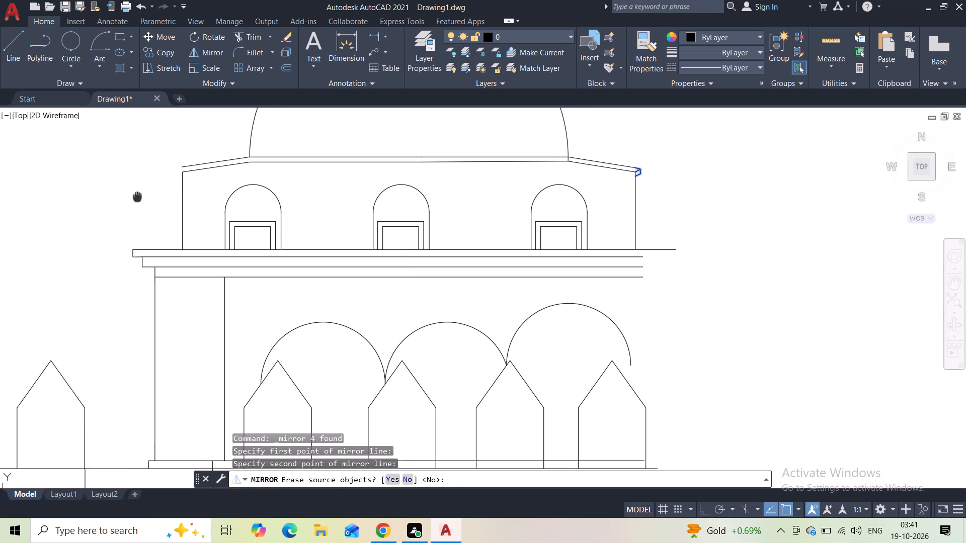
{"action": "middle_click_drag", "start_coordinate": [134, 218], "coordinate": [134, 220]}
{"action": "left_click_drag", "start_coordinate": [160, 267], "coordinate": [146, 155]}
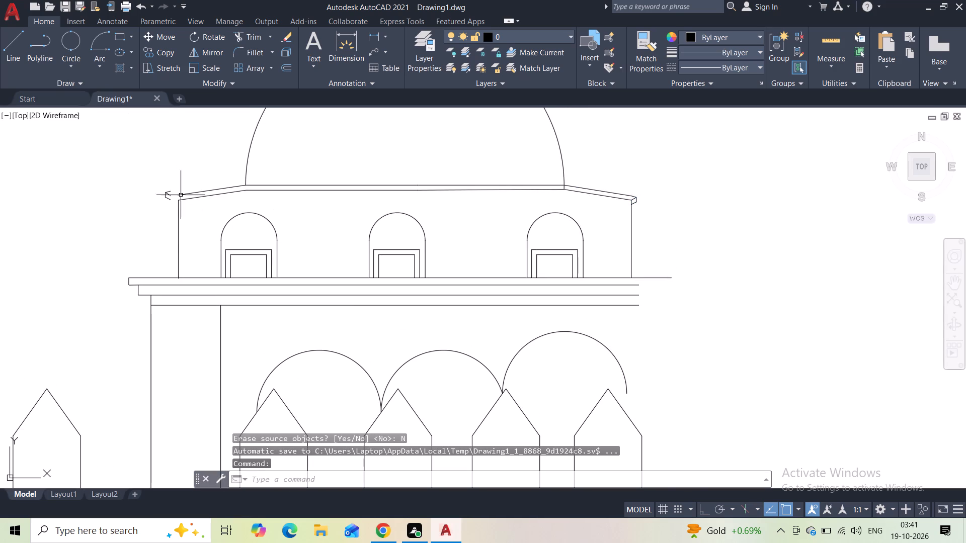
Move the mirrored eave tip so its upper line's inner end meets the original upper slope's outer end.
{"action": "scroll", "coordinate": [184, 172], "scroll_direction": "up", "scroll_amount": 3}
{"action": "scroll", "coordinate": [171, 255], "scroll_direction": "up", "scroll_amount": 1}
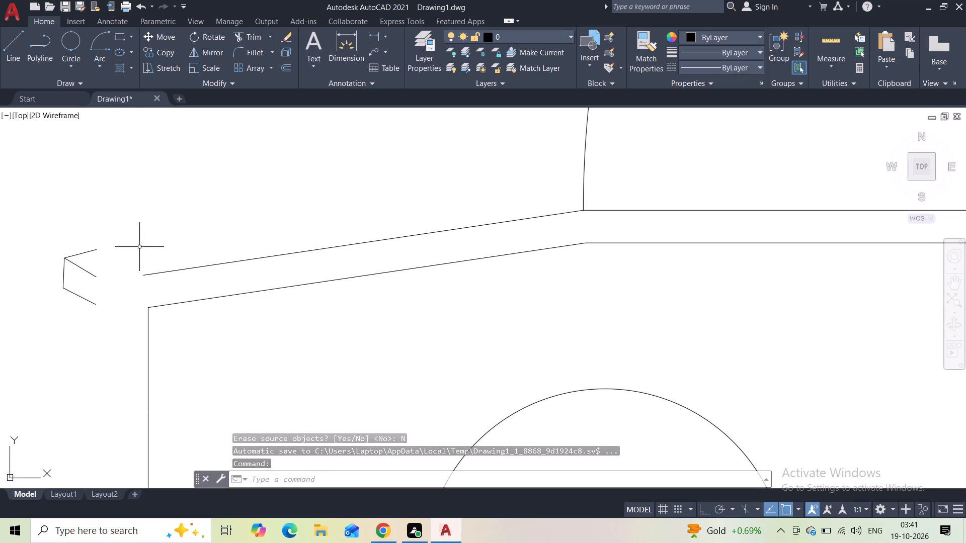
{"action": "left_click", "coordinate": [100, 246]}
{"action": "left_click", "coordinate": [23, 383]}
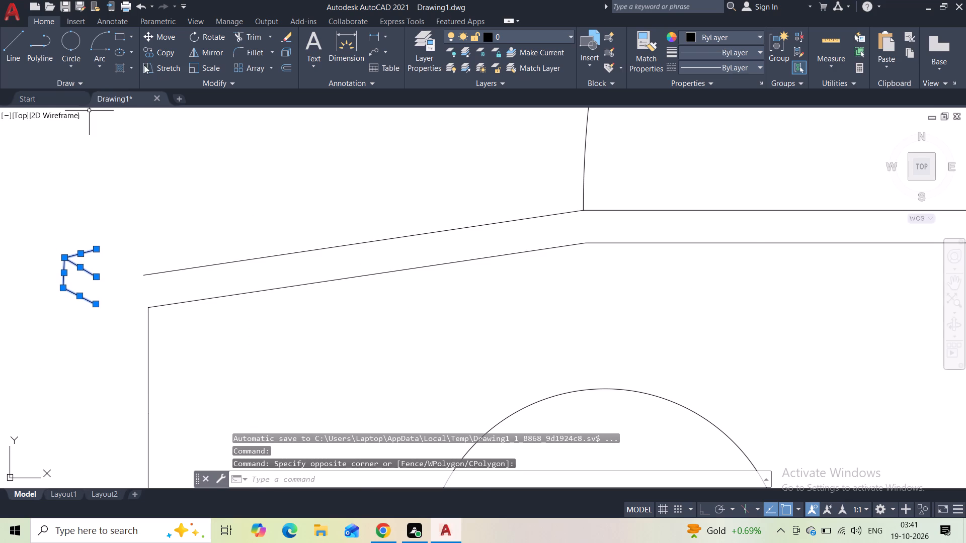
{"action": "left_click", "coordinate": [157, 38]}
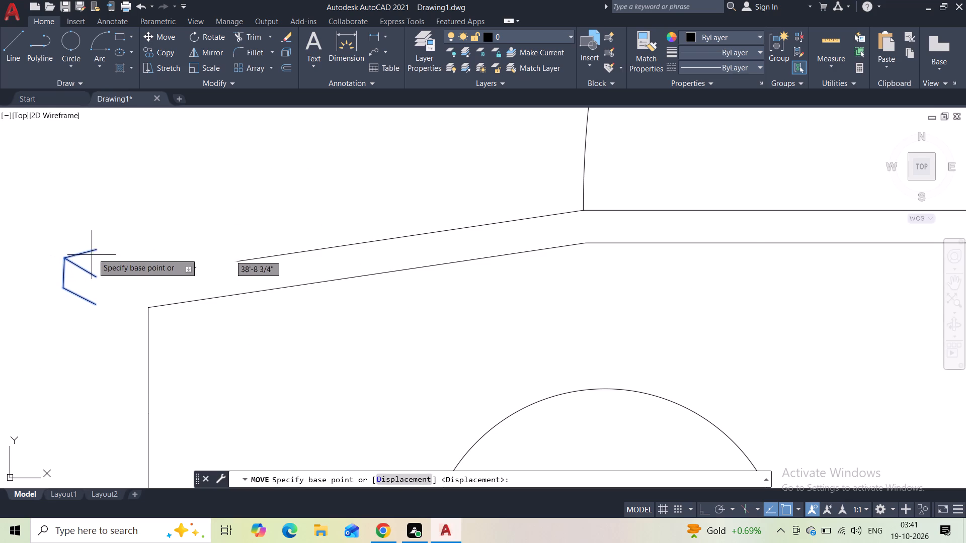
{"action": "left_click", "coordinate": [97, 249]}
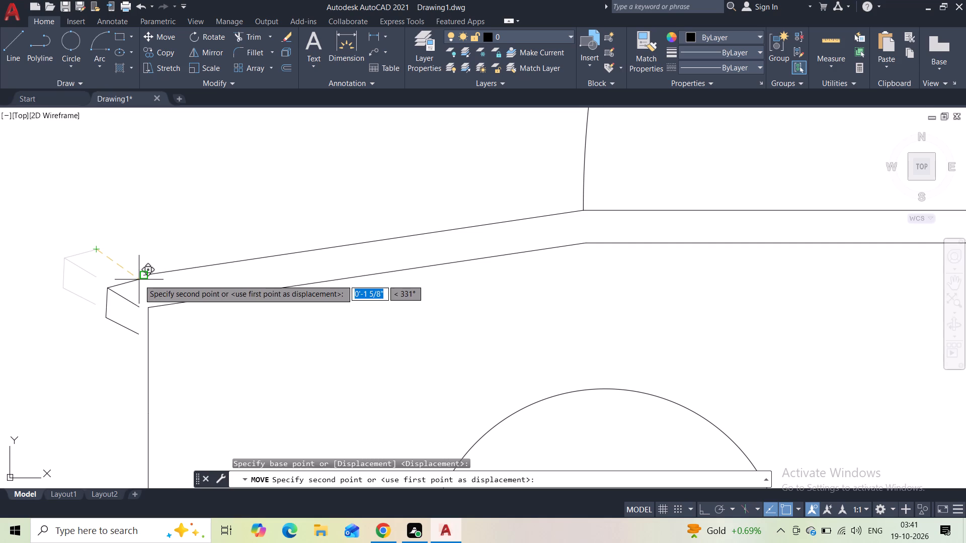
{"action": "left_click", "coordinate": [139, 280]}
Extend the moved eave tip's two slanted lines inward, the upper one to the lower slope and the lower one to the wall line.
{"action": "scroll", "coordinate": [146, 330], "scroll_direction": "up", "scroll_amount": 3}
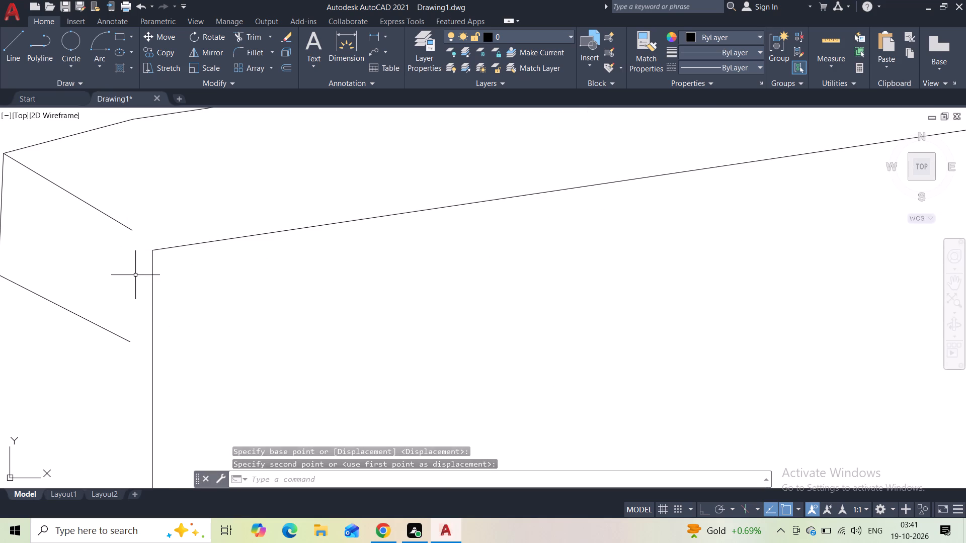
{"action": "type", "text": "ex"}
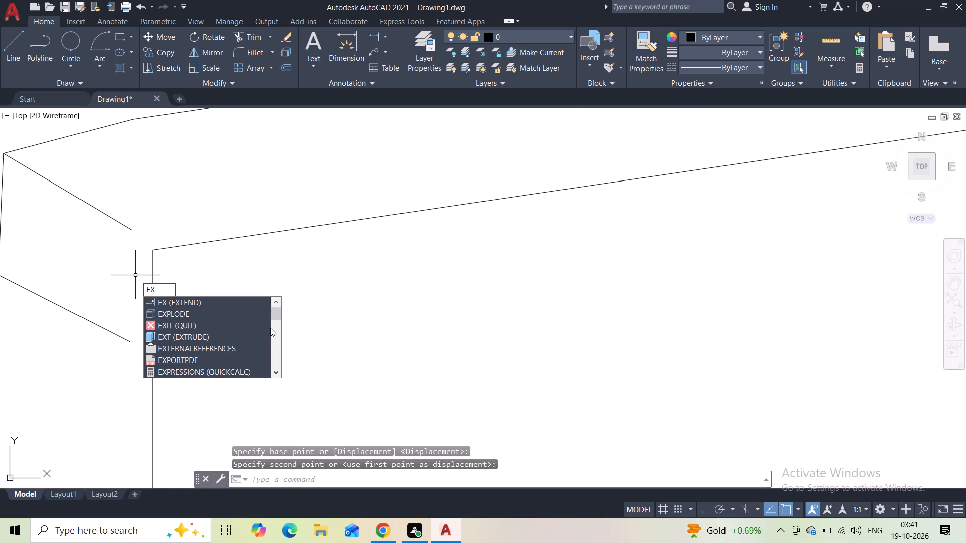
{"action": "left_click", "coordinate": [233, 303]}
{"action": "left_click", "coordinate": [125, 227]}
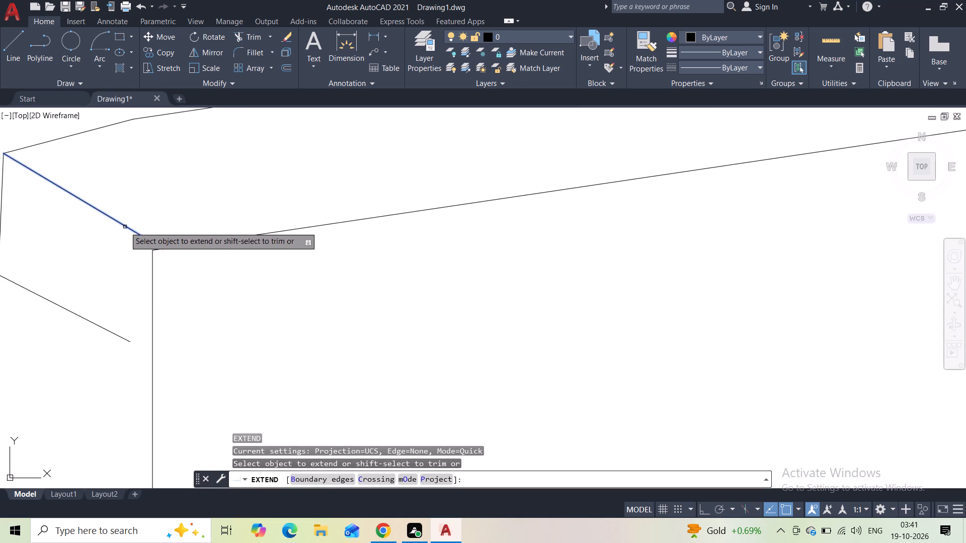
{"action": "left_click", "coordinate": [120, 337]}
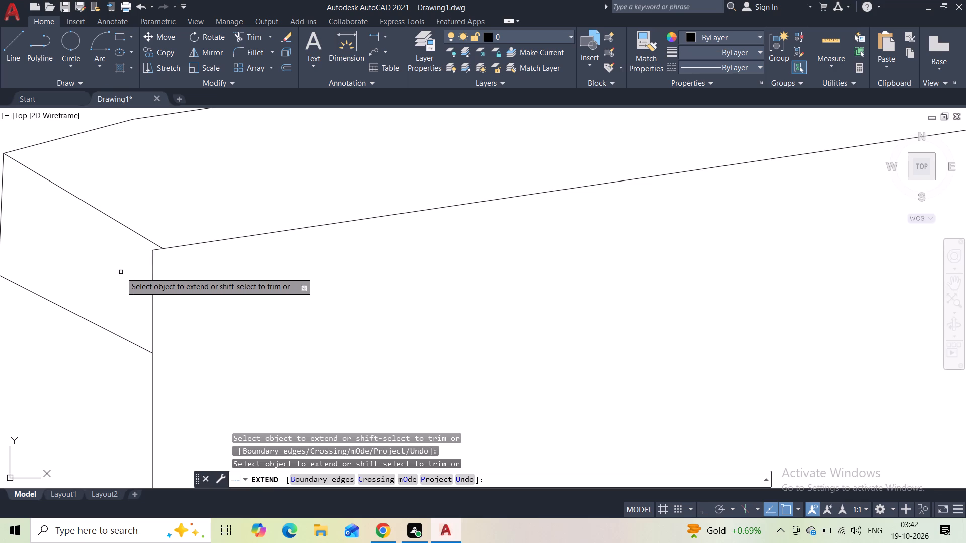
{"action": "key", "text": "Escape"}
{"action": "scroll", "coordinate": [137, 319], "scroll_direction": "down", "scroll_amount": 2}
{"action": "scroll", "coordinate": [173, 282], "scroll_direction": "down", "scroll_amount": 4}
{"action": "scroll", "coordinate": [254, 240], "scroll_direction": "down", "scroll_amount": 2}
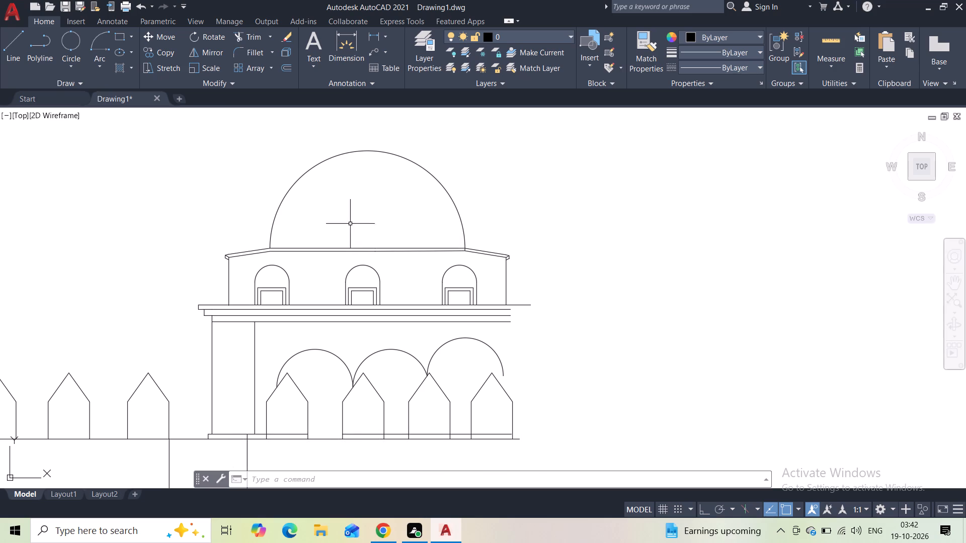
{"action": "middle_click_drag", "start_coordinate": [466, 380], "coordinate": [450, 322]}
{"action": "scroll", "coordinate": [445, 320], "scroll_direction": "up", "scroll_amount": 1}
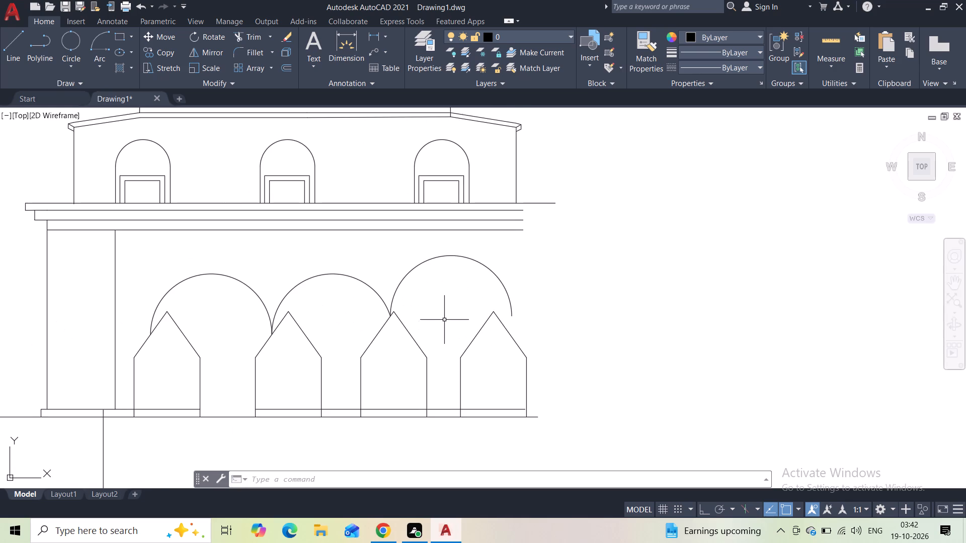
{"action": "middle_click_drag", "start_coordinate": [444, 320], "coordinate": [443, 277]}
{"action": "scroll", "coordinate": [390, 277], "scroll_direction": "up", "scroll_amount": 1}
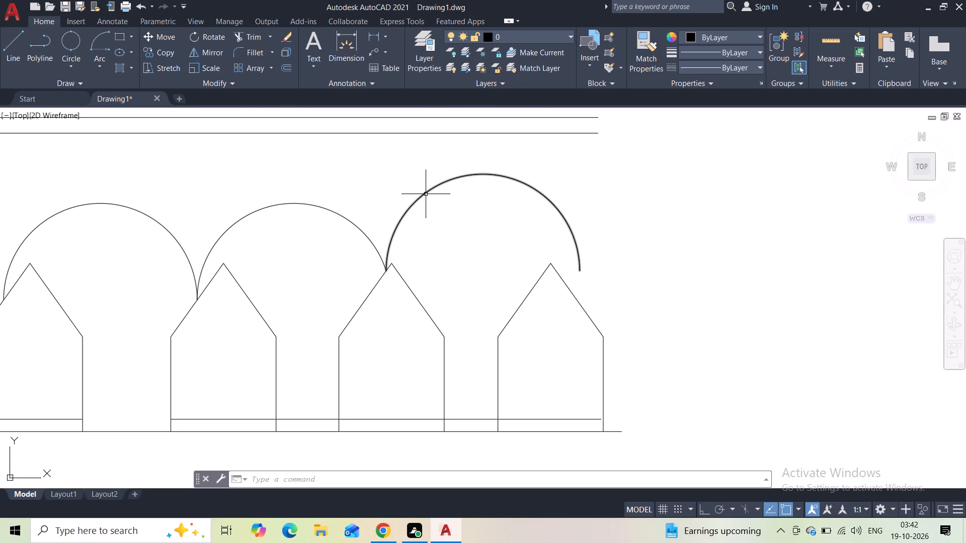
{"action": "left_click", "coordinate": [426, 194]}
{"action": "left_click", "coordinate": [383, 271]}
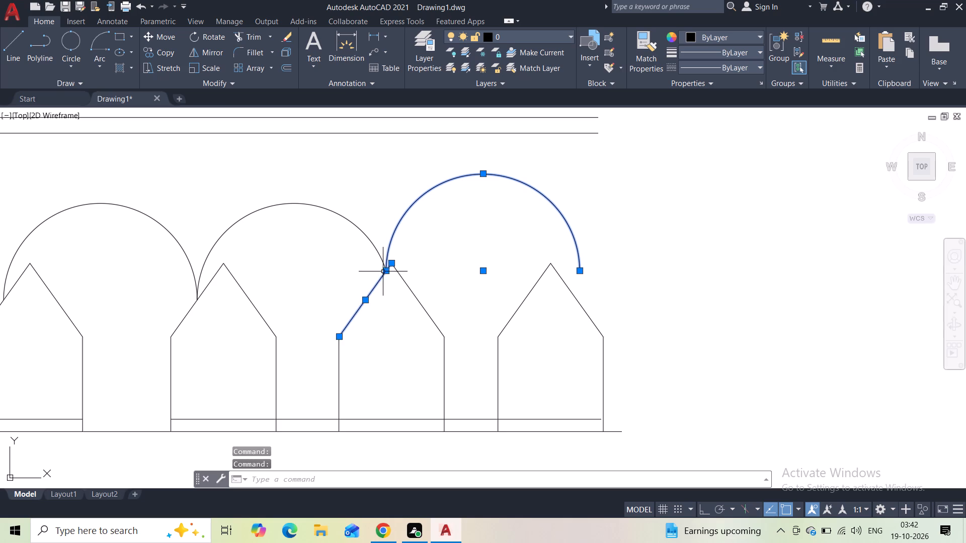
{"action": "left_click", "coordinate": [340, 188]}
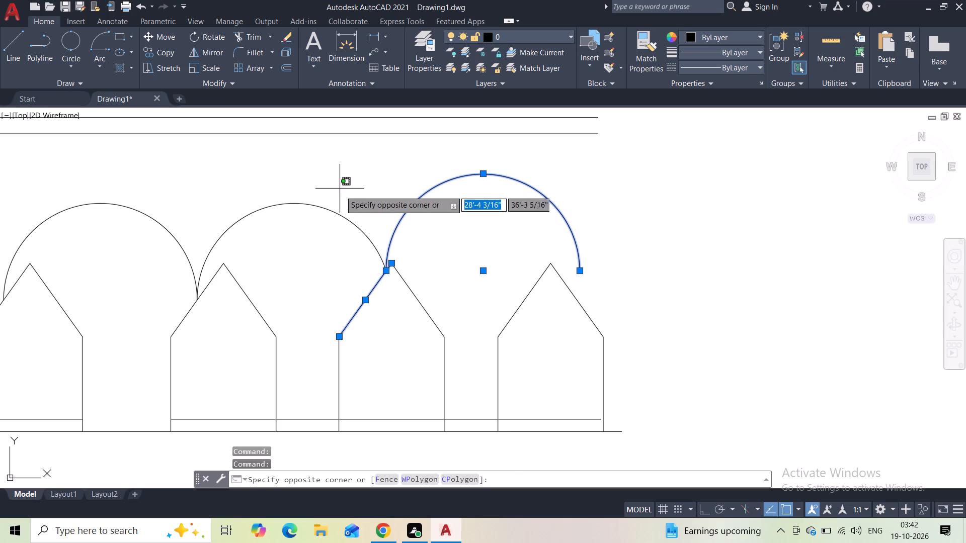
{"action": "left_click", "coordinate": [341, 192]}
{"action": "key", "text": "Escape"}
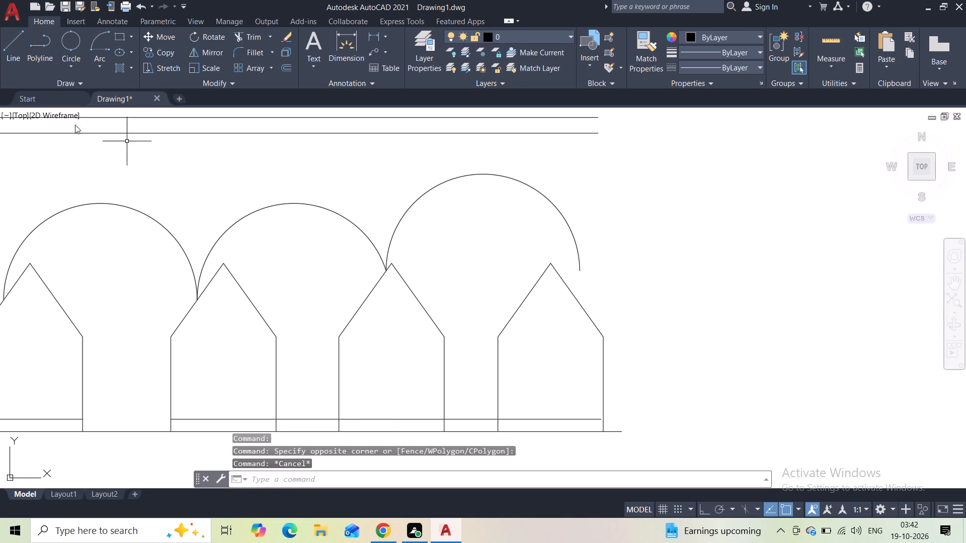
Draw a horizontal guide line about 5'-8 5/8" long from the crown of the first large arch past the higher third arch.
{"action": "left_click", "coordinate": [7, 48]}
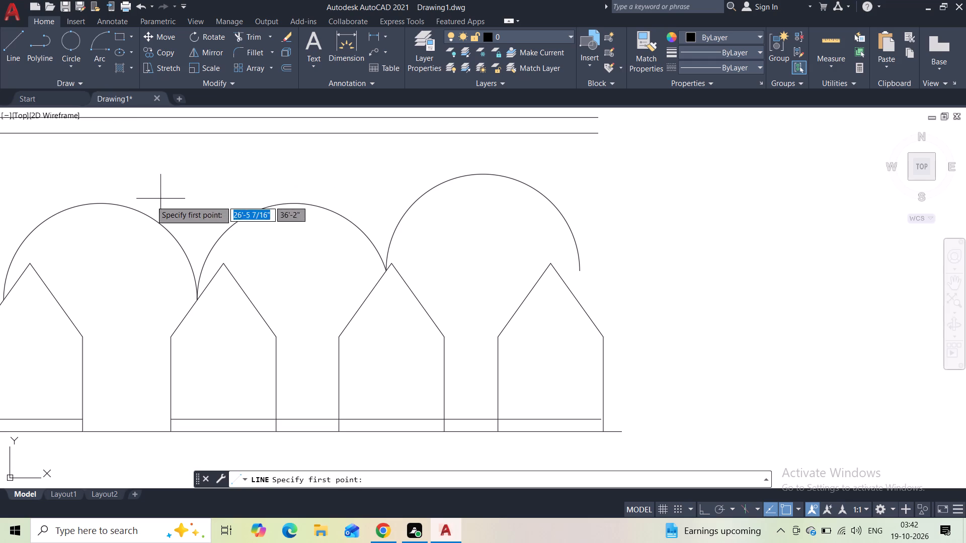
{"action": "left_click", "coordinate": [97, 203]}
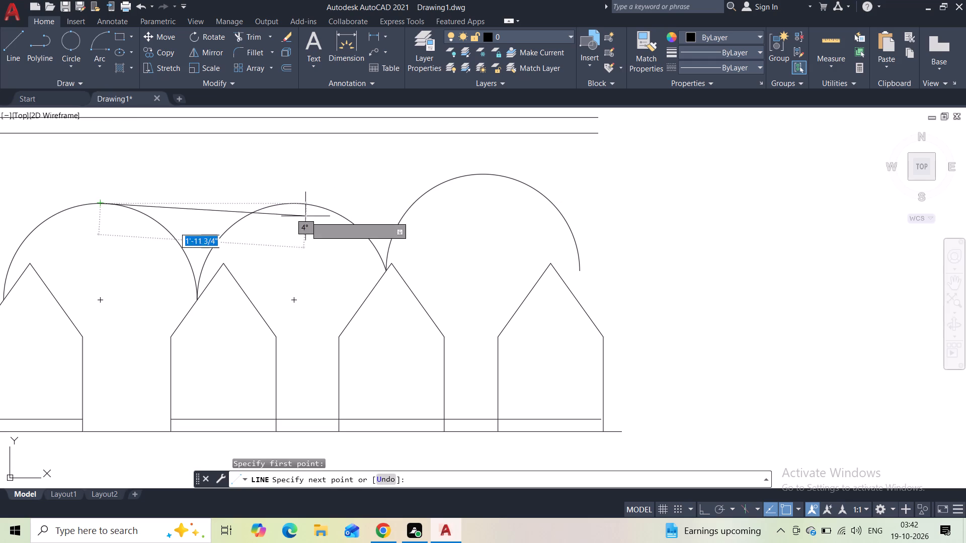
{"action": "left_click", "coordinate": [640, 203]}
{"action": "key", "text": "Escape"}
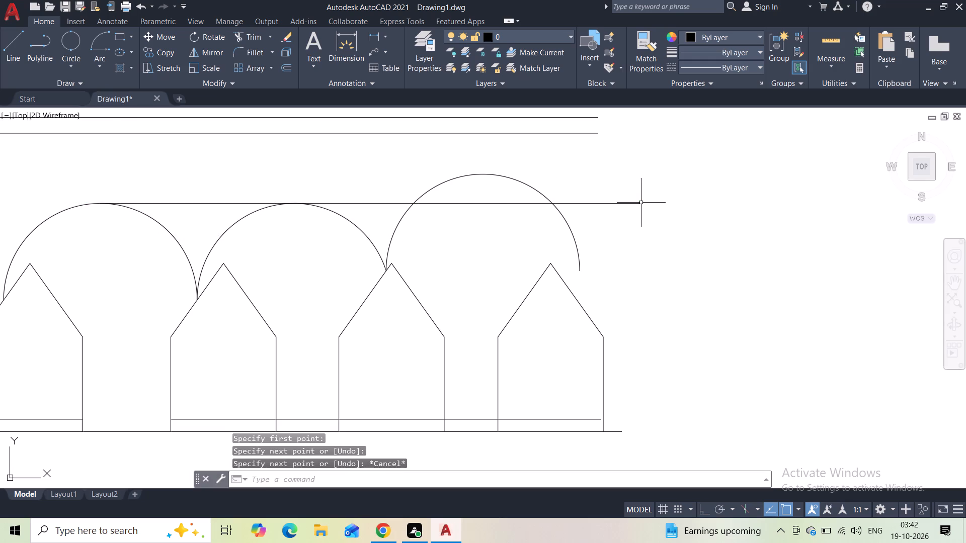
Move the higher third arch down and slightly outward so its crown meets the horizontal guide line.
{"action": "left_click", "coordinate": [395, 230]}
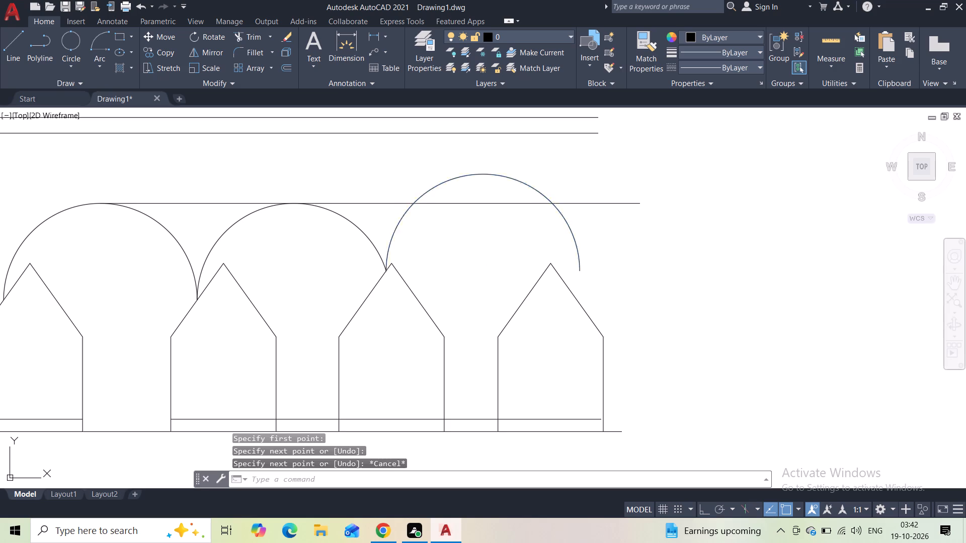
{"action": "left_click", "coordinate": [164, 36]}
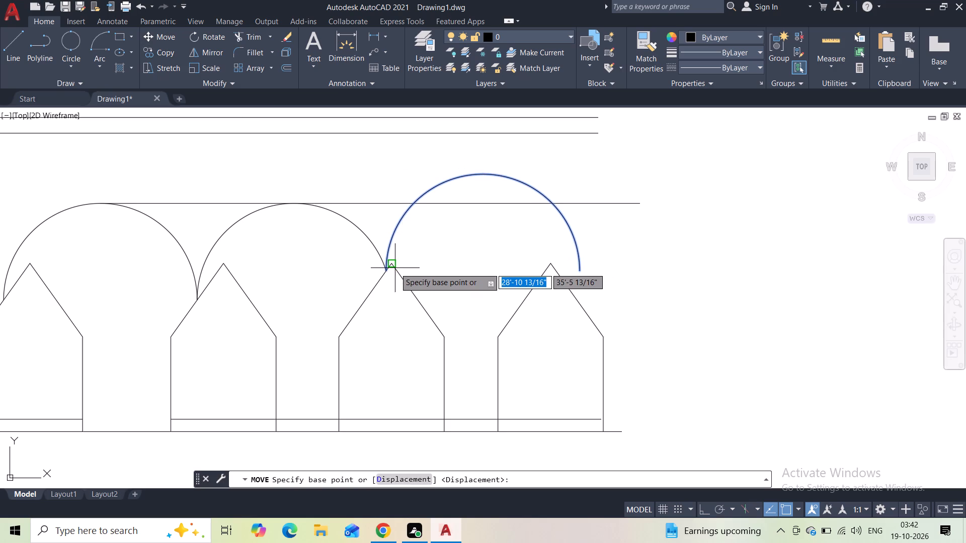
{"action": "left_click", "coordinate": [391, 270]}
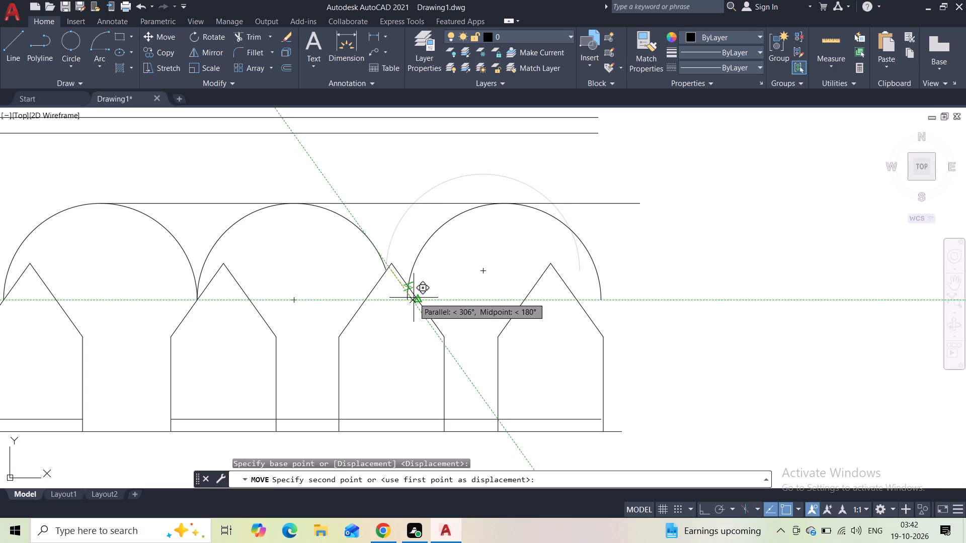
{"action": "left_click", "coordinate": [414, 298]}
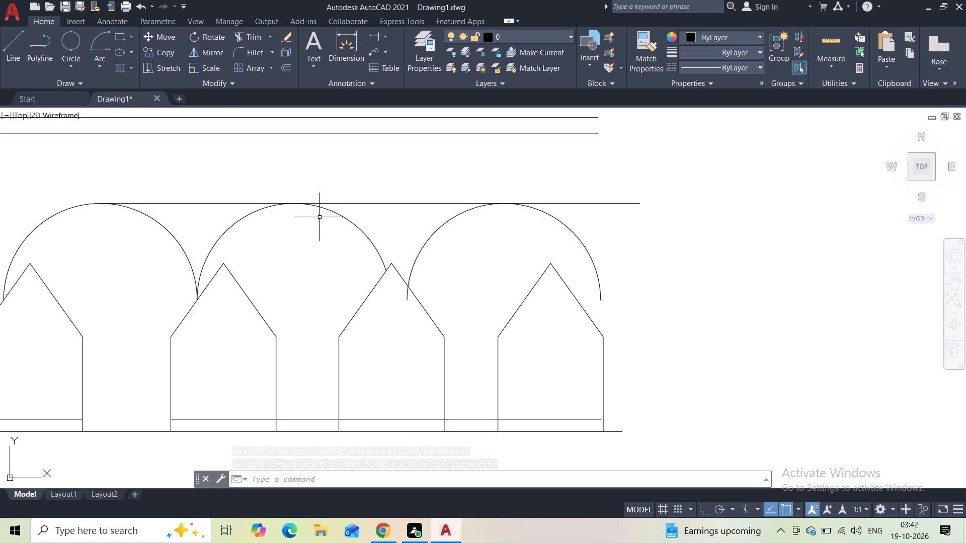
Trim the third large arch's inner end back to the slope of the third battlement.
{"action": "left_click", "coordinate": [253, 41]}
{"action": "scroll", "coordinate": [412, 319], "scroll_direction": "up", "scroll_amount": 2}
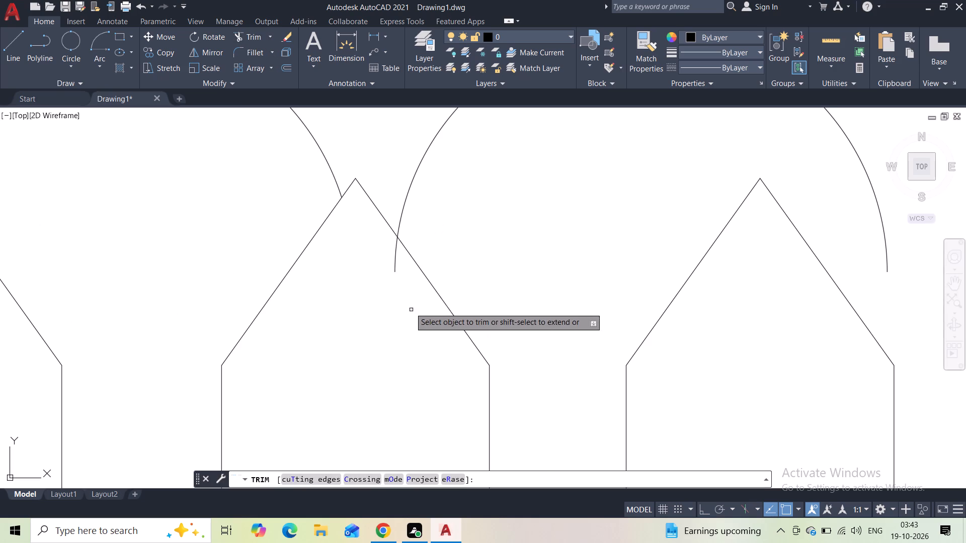
{"action": "left_click_drag", "start_coordinate": [405, 271], "coordinate": [363, 242]}
{"action": "scroll", "coordinate": [389, 255], "scroll_direction": "down", "scroll_amount": 3}
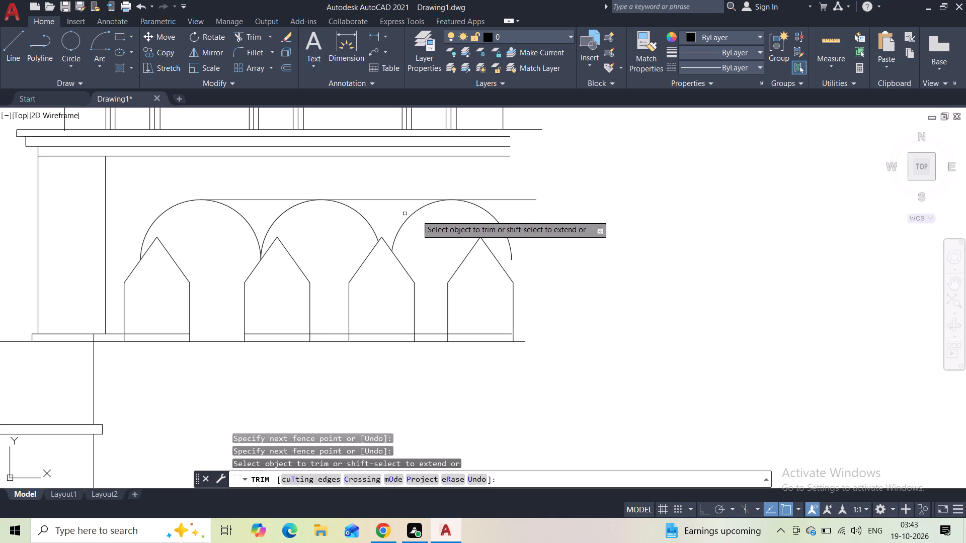
{"action": "key", "text": "Escape"}
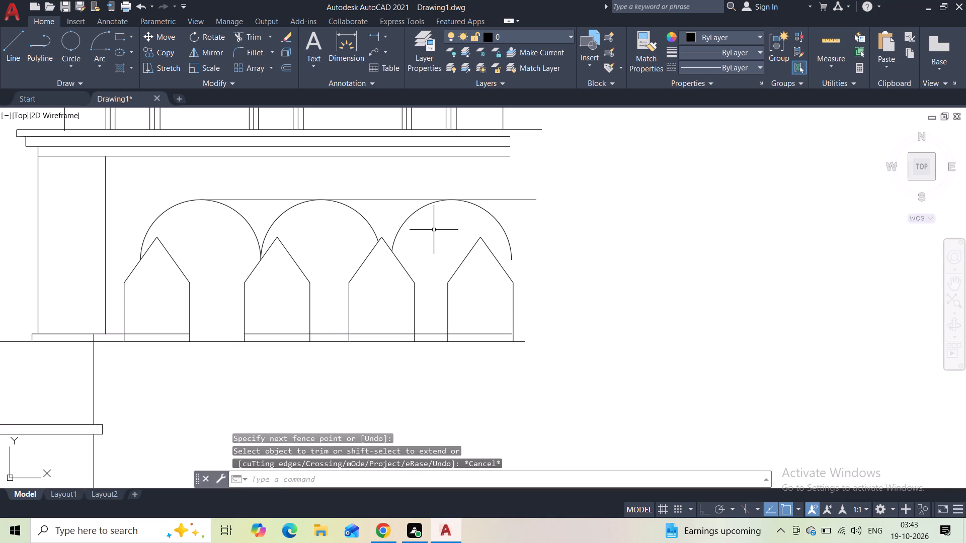
Extend the third large arch's outer end down to the slope of the fourth battlement.
{"action": "type", "text": "ex"}
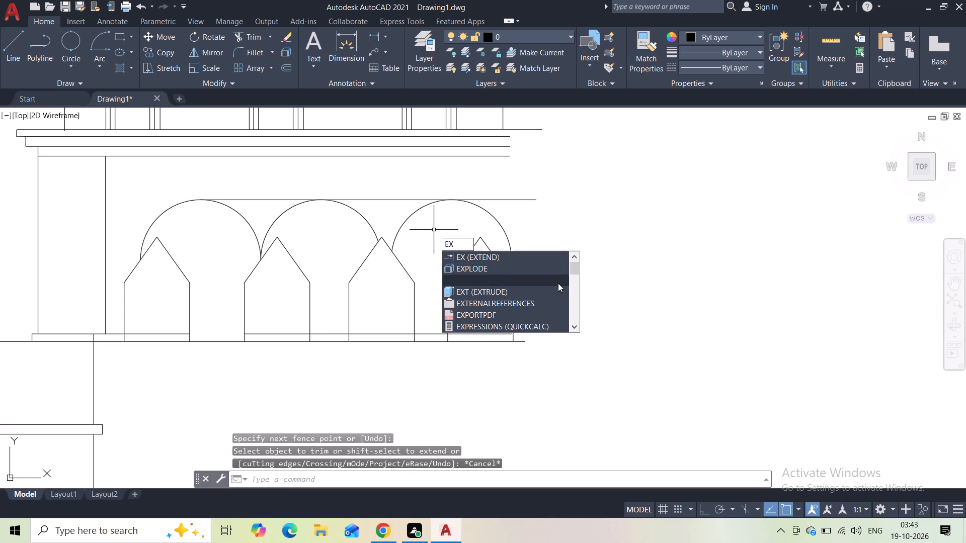
{"action": "left_click", "coordinate": [527, 262]}
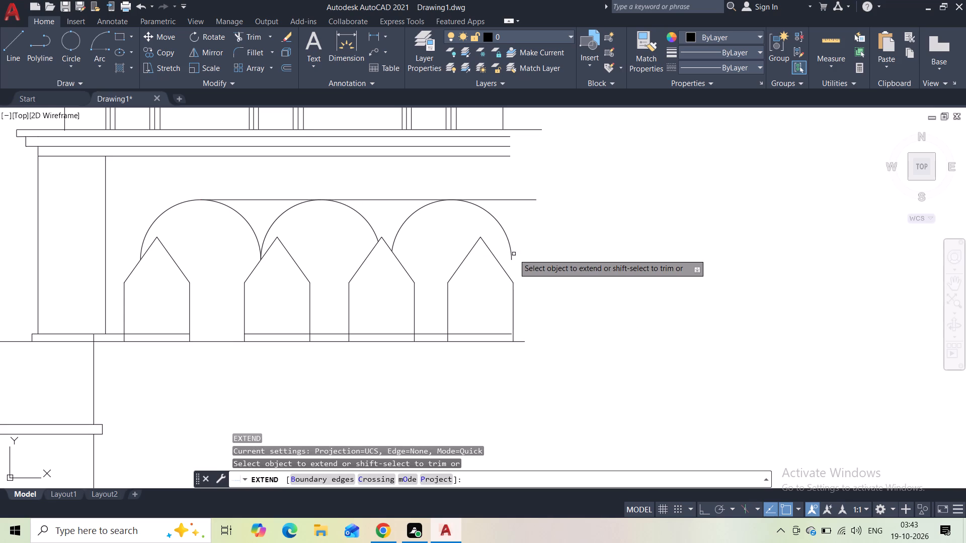
{"action": "left_click", "coordinate": [510, 254]}
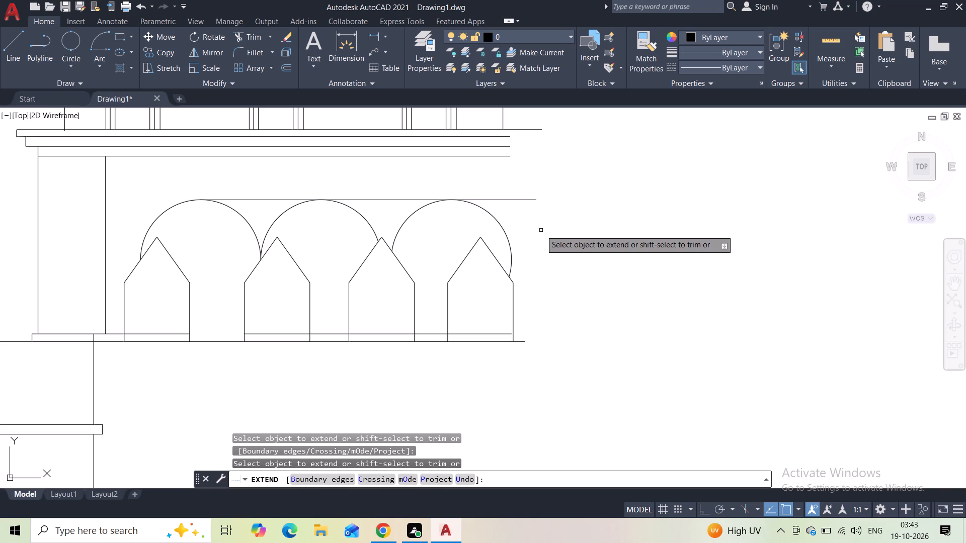
{"action": "scroll", "coordinate": [541, 230], "scroll_direction": "down", "scroll_amount": 4}
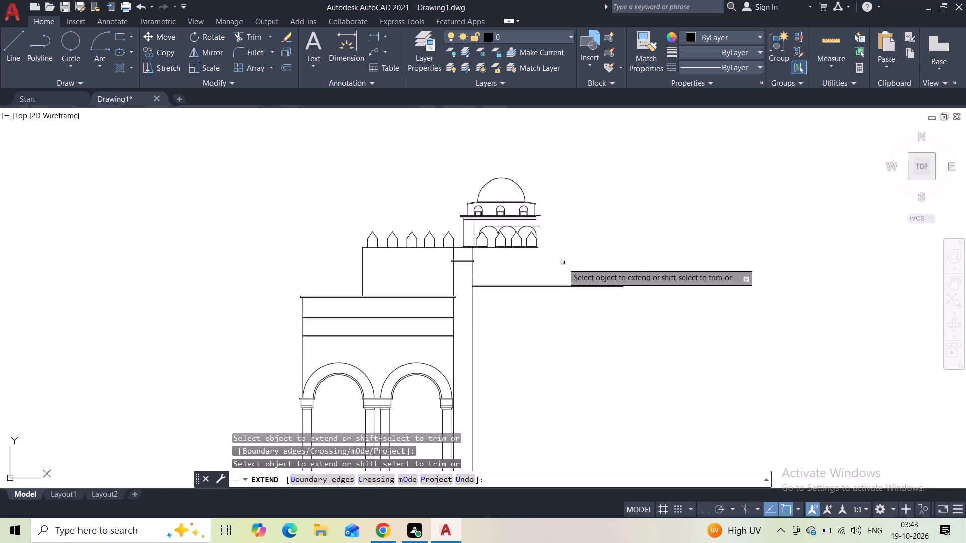
{"action": "key", "text": "Escape"}
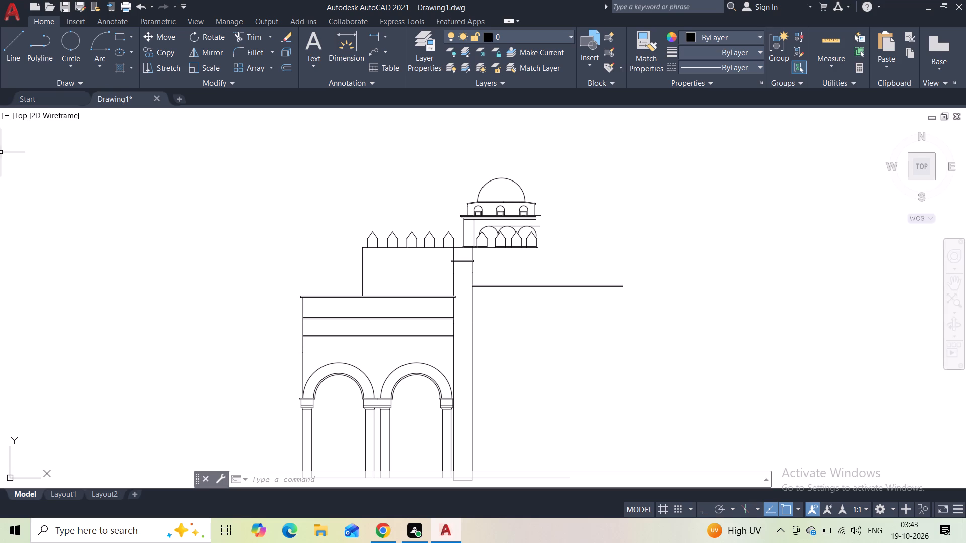
Draw a finial post on the dome's crown as a rectangle about 1" wide and 5" high, starting at the crown point.
{"action": "left_click", "coordinate": [120, 38]}
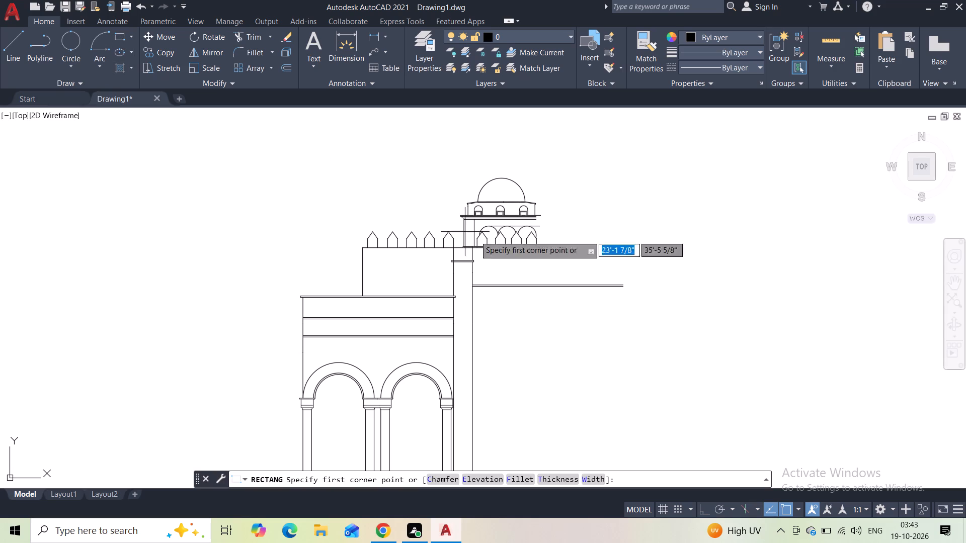
{"action": "middle_click_drag", "start_coordinate": [500, 193], "coordinate": [474, 292]}
{"action": "scroll", "coordinate": [474, 292], "scroll_direction": "up", "scroll_amount": 3}
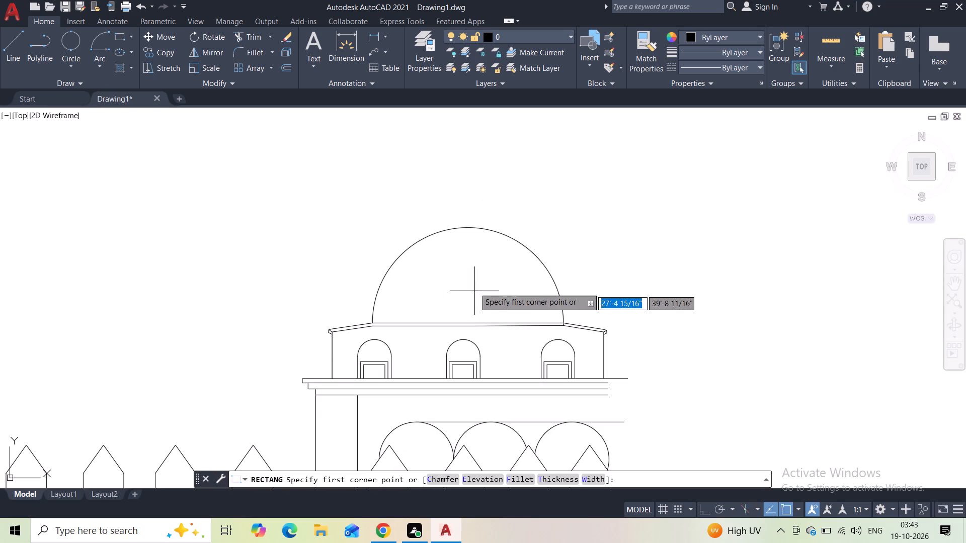
{"action": "left_click", "coordinate": [467, 227]}
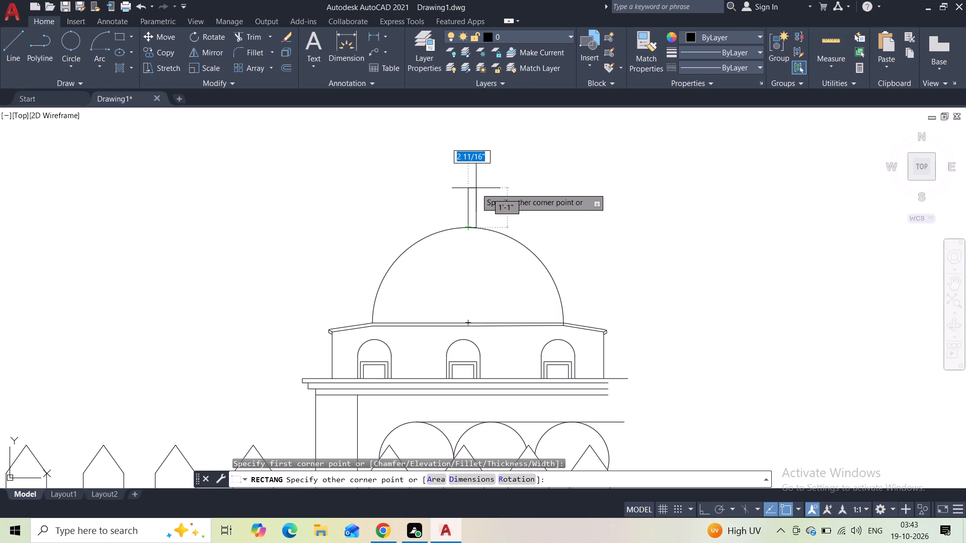
{"action": "scroll", "coordinate": [470, 197], "scroll_direction": "up", "scroll_amount": 5}
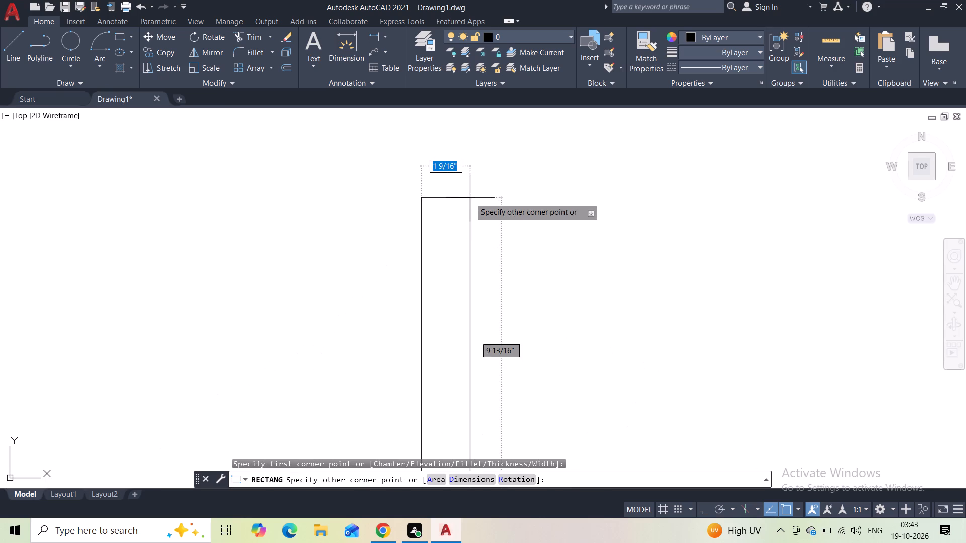
{"action": "scroll", "coordinate": [457, 235], "scroll_direction": "down", "scroll_amount": 2}
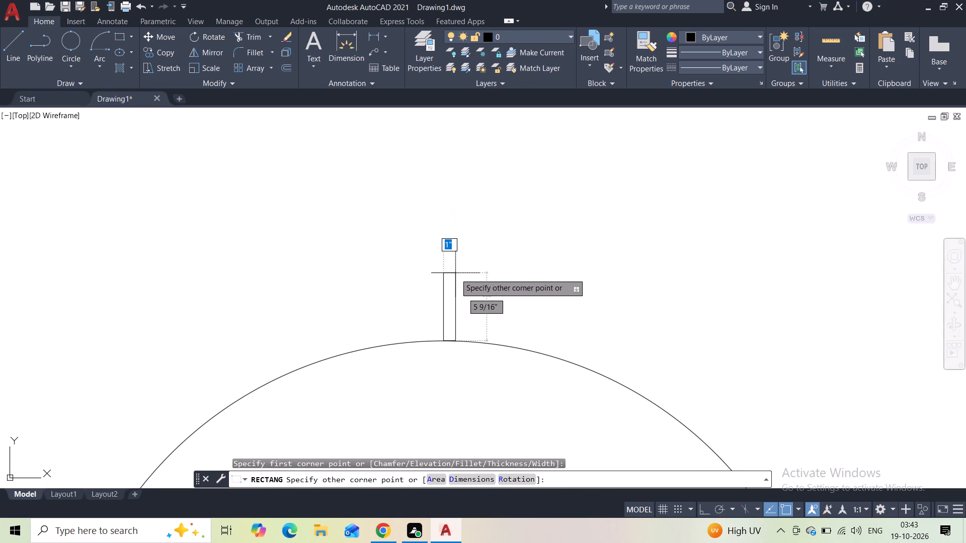
{"action": "left_click", "coordinate": [456, 283]}
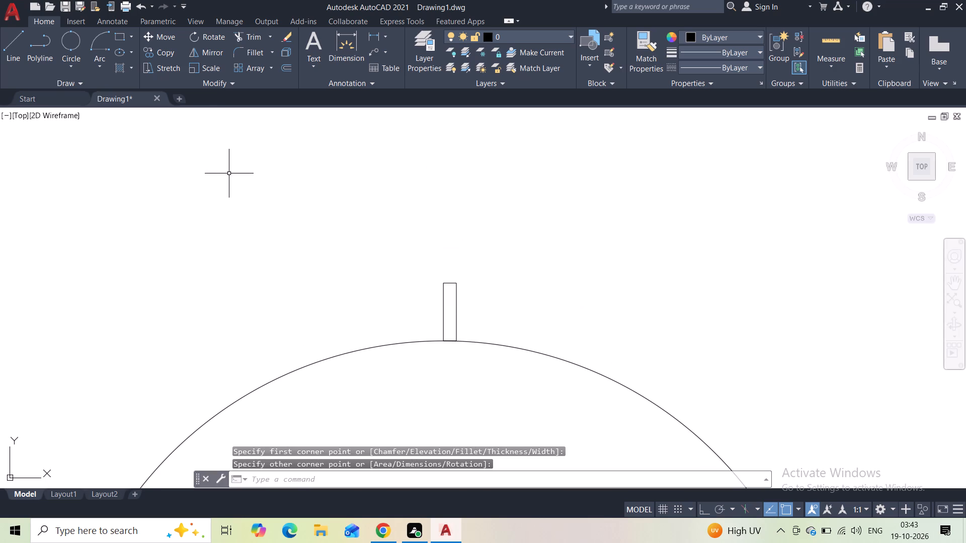
Draw a two-point circle about 9/16" in diameter along the finial post's top edge, starting from its outer corner.
{"action": "left_click", "coordinate": [66, 65]}
{"action": "left_click", "coordinate": [99, 147]}
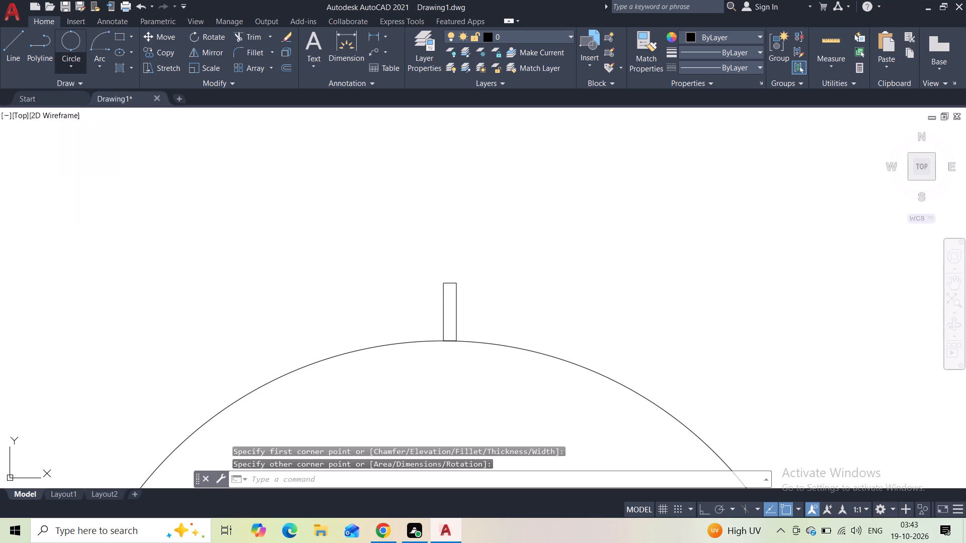
{"action": "left_click", "coordinate": [439, 284]}
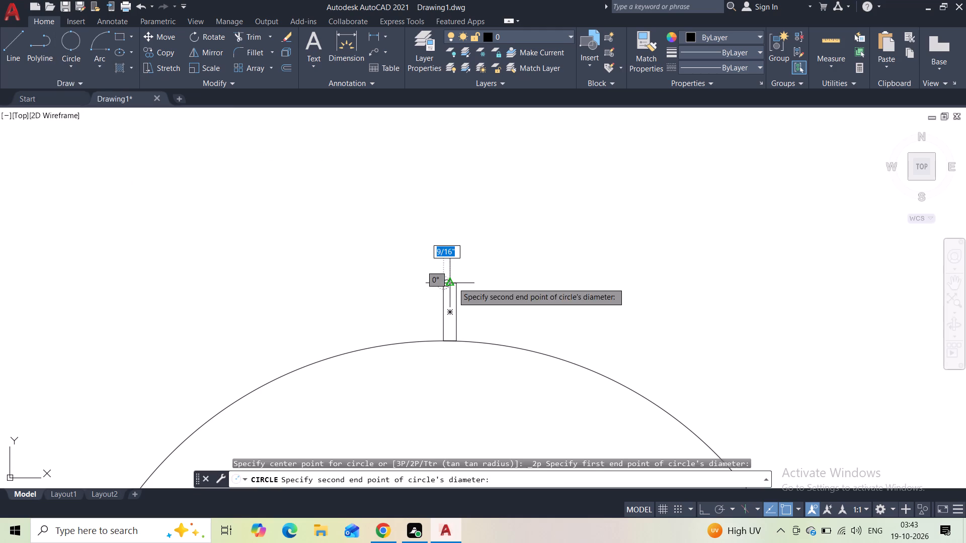
{"action": "left_click", "coordinate": [453, 283]}
{"action": "scroll", "coordinate": [454, 281], "scroll_direction": "up", "scroll_amount": 3}
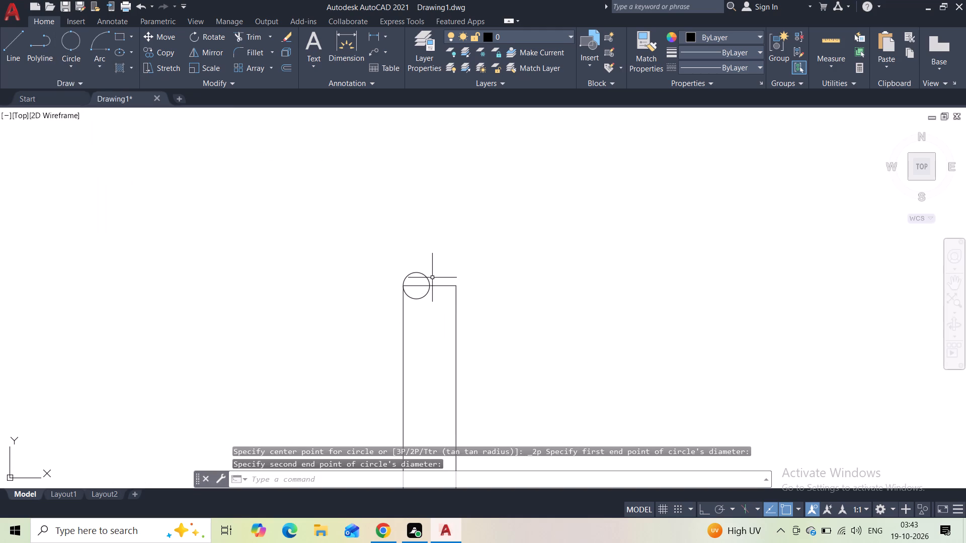
Move the small circle above the finial post and enlarge it until it touches the post's top edge.
{"action": "left_click", "coordinate": [430, 278]}
{"action": "left_click", "coordinate": [416, 284]}
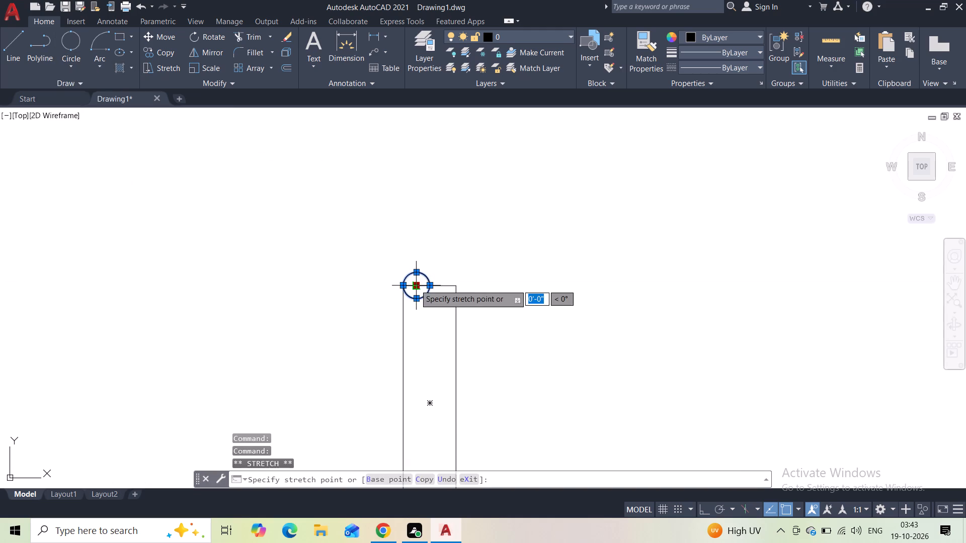
{"action": "left_click", "coordinate": [423, 248]}
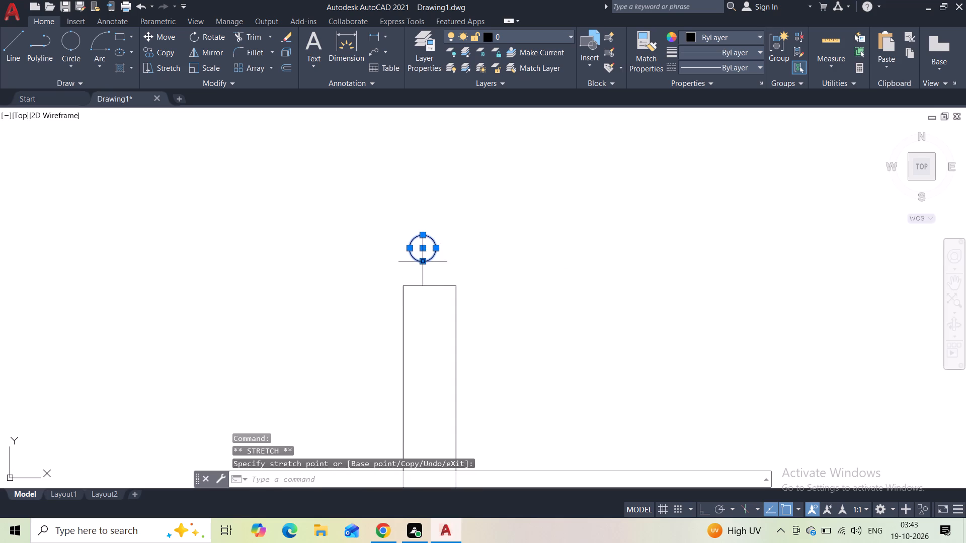
{"action": "left_click", "coordinate": [424, 261]}
{"action": "left_click", "coordinate": [429, 288]}
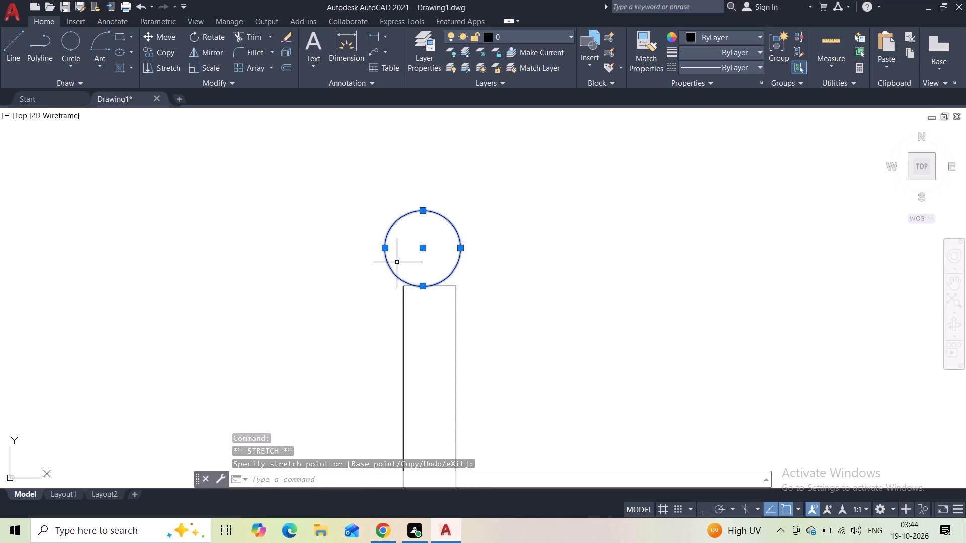
{"action": "key", "text": "Escape"}
Scale up the domed storey with its arches and battlements to a bit under three times its size, from the outer wall line's lower end.
{"action": "scroll", "coordinate": [394, 254], "scroll_direction": "down", "scroll_amount": 5}
{"action": "scroll", "coordinate": [443, 298], "scroll_direction": "down", "scroll_amount": 1}
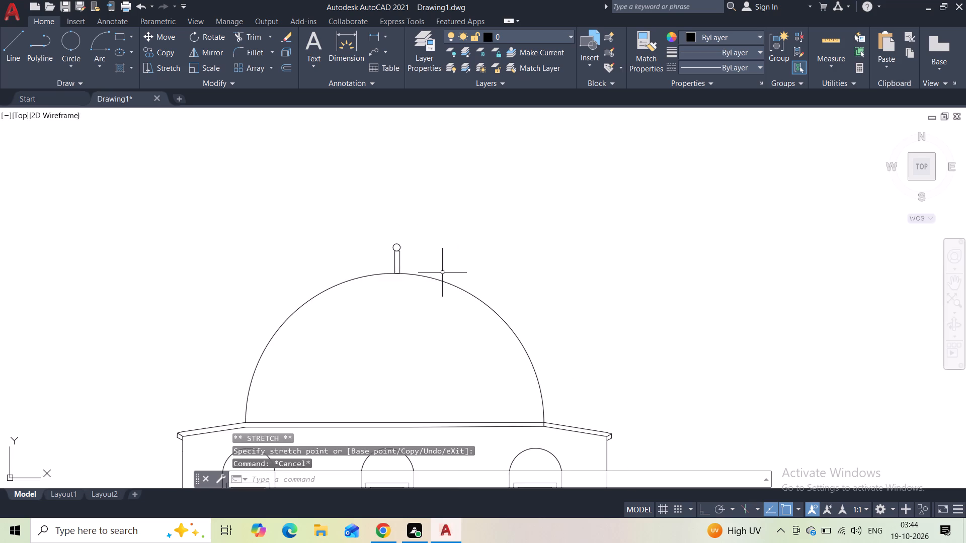
{"action": "scroll", "coordinate": [443, 296], "scroll_direction": "down", "scroll_amount": 2}
{"action": "middle_click_drag", "start_coordinate": [496, 310], "coordinate": [469, 256]}
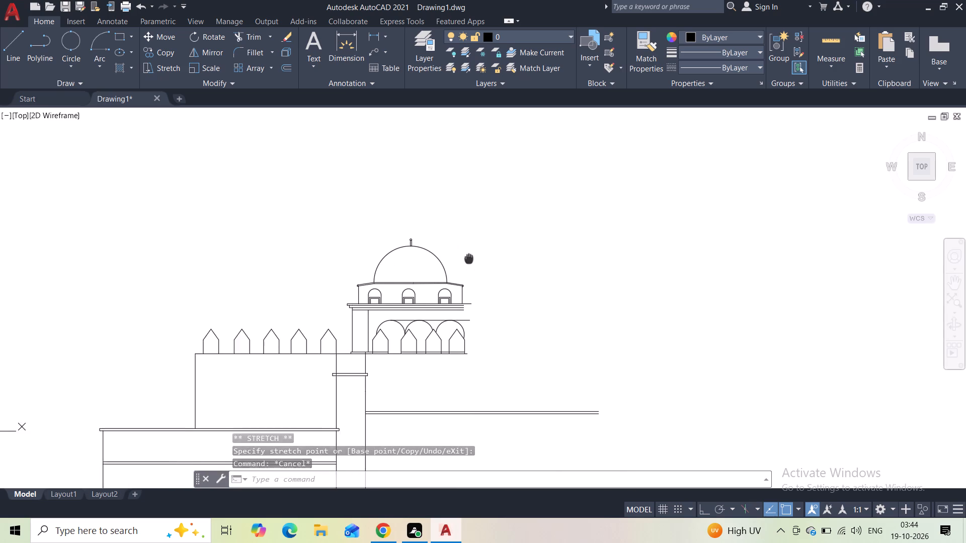
{"action": "middle_click_drag", "start_coordinate": [469, 256], "coordinate": [467, 208]}
{"action": "left_click", "coordinate": [480, 180]}
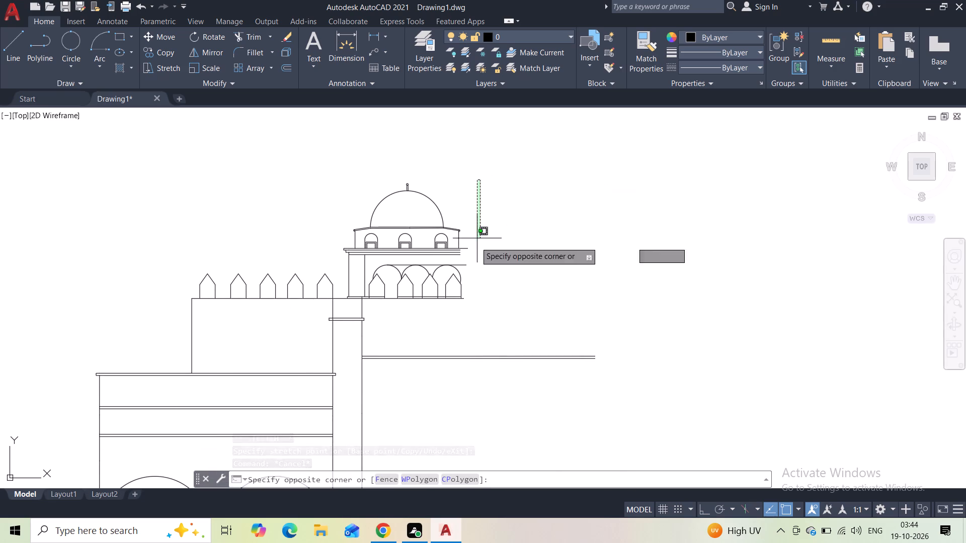
{"action": "left_click", "coordinate": [353, 288]}
{"action": "scroll", "coordinate": [355, 289], "scroll_direction": "up", "scroll_amount": 3}
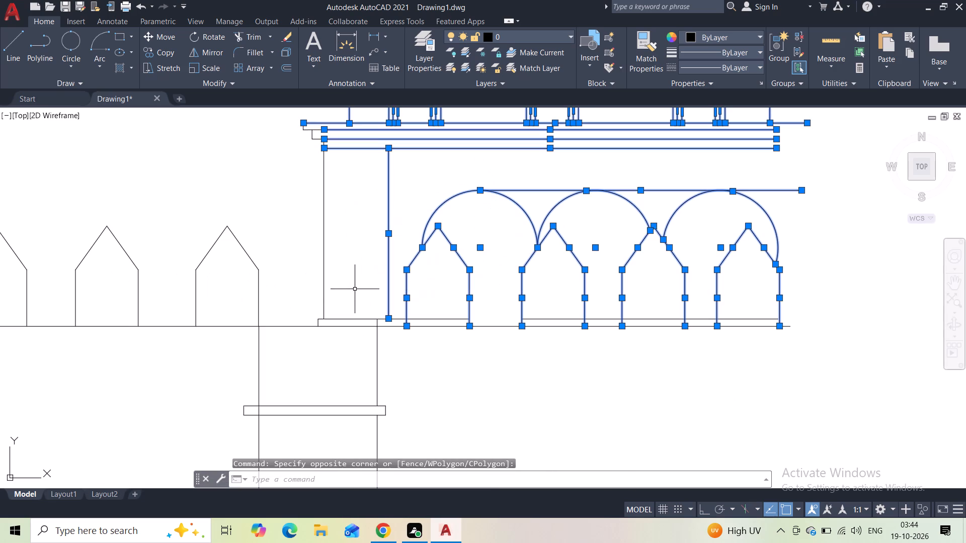
{"action": "left_click", "coordinate": [406, 193]}
{"action": "left_click", "coordinate": [298, 242]}
{"action": "middle_click_drag", "start_coordinate": [308, 200], "coordinate": [269, 316]}
{"action": "left_click", "coordinate": [334, 197]}
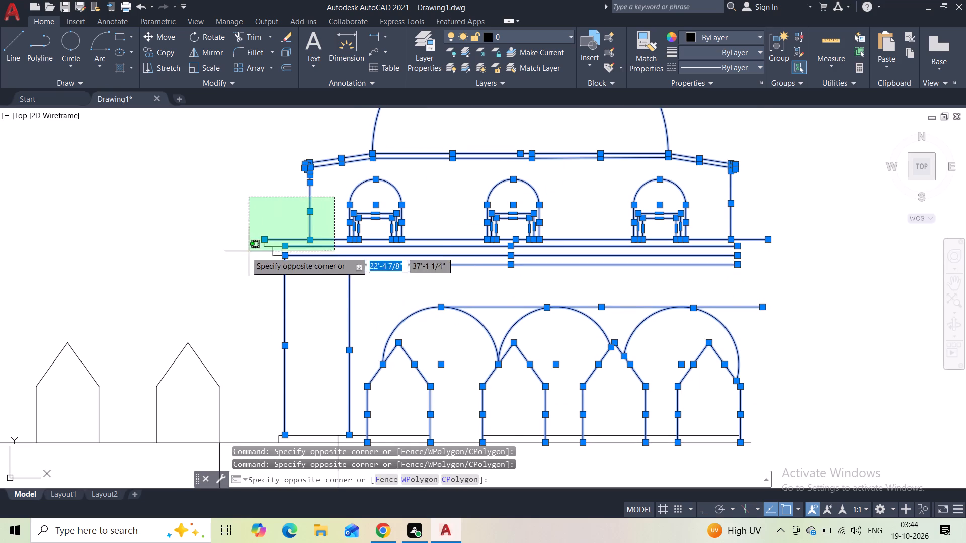
{"action": "left_click", "coordinate": [227, 260]}
{"action": "scroll", "coordinate": [369, 270], "scroll_direction": "down", "scroll_amount": 4}
{"action": "scroll", "coordinate": [388, 246], "scroll_direction": "up", "scroll_amount": 5}
{"action": "scroll", "coordinate": [388, 245], "scroll_direction": "down", "scroll_amount": 3}
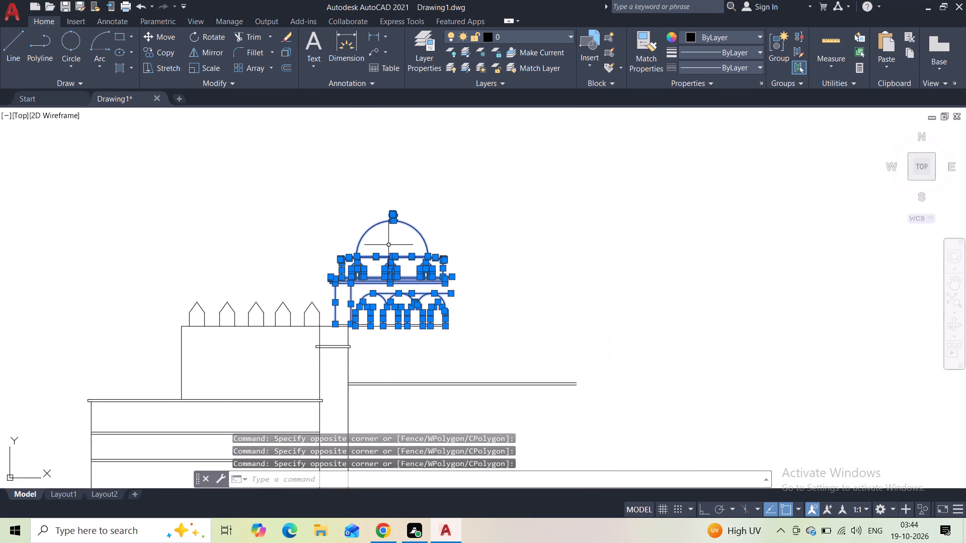
{"action": "scroll", "coordinate": [390, 308], "scroll_direction": "up", "scroll_amount": 4}
{"action": "middle_click_drag", "start_coordinate": [386, 353], "coordinate": [390, 287]}
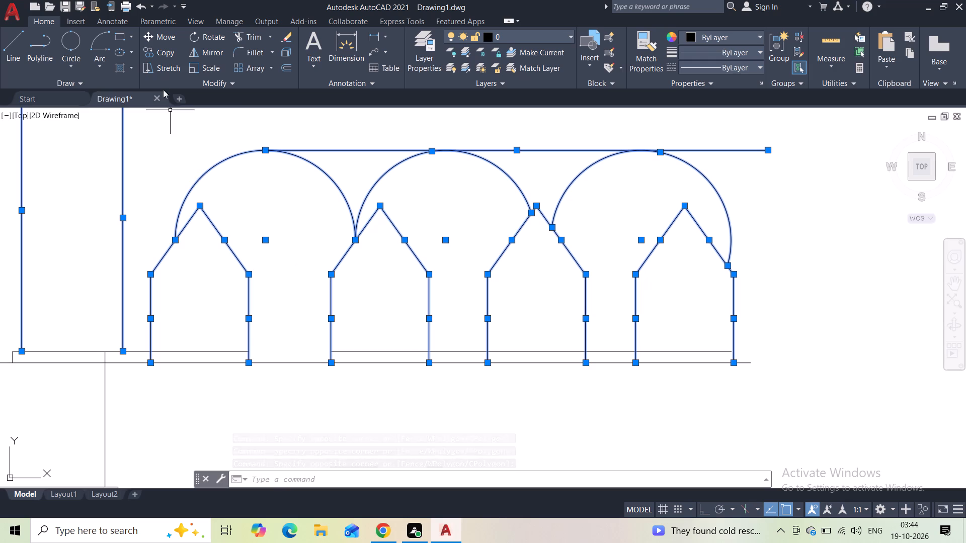
{"action": "left_click", "coordinate": [190, 66]}
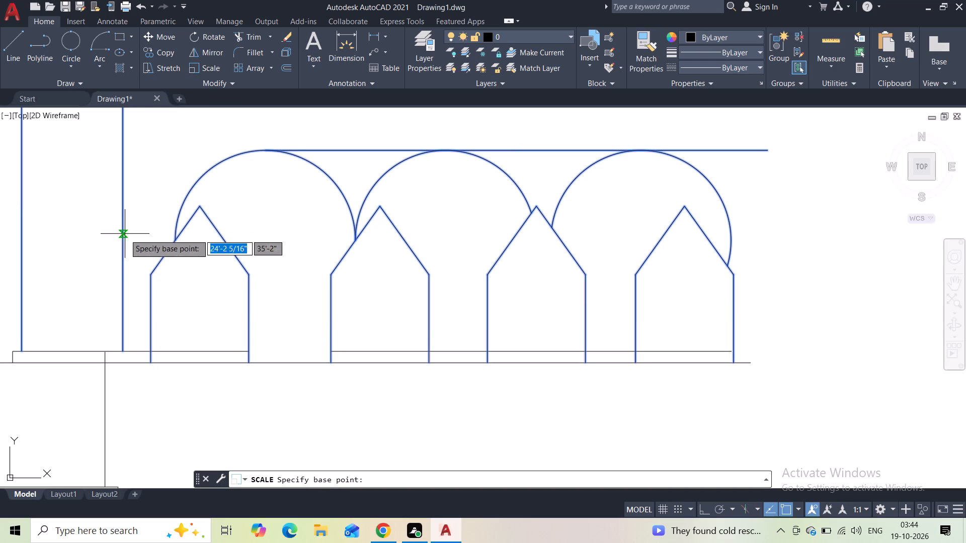
{"action": "middle_click_drag", "start_coordinate": [96, 255], "coordinate": [195, 234]}
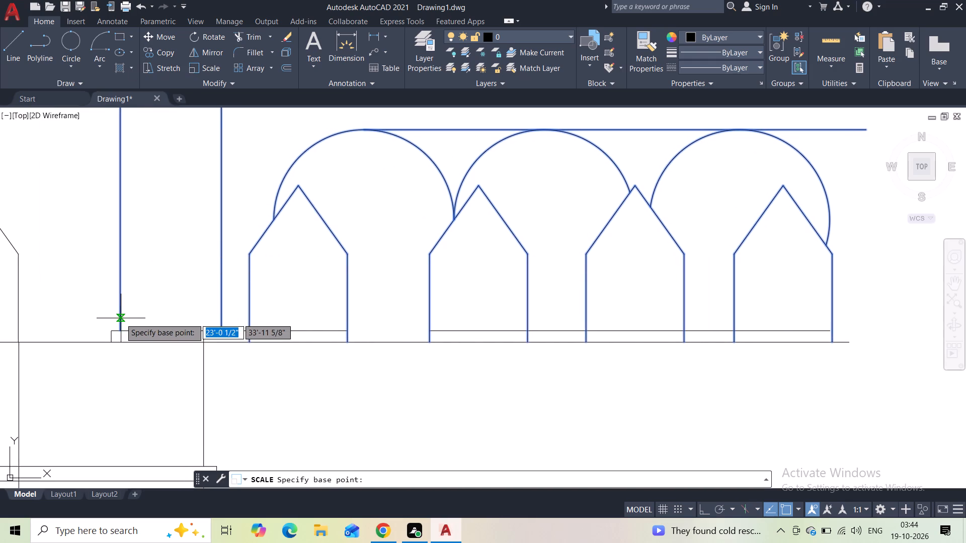
{"action": "left_click", "coordinate": [117, 327]}
{"action": "scroll", "coordinate": [140, 269], "scroll_direction": "down", "scroll_amount": 2}
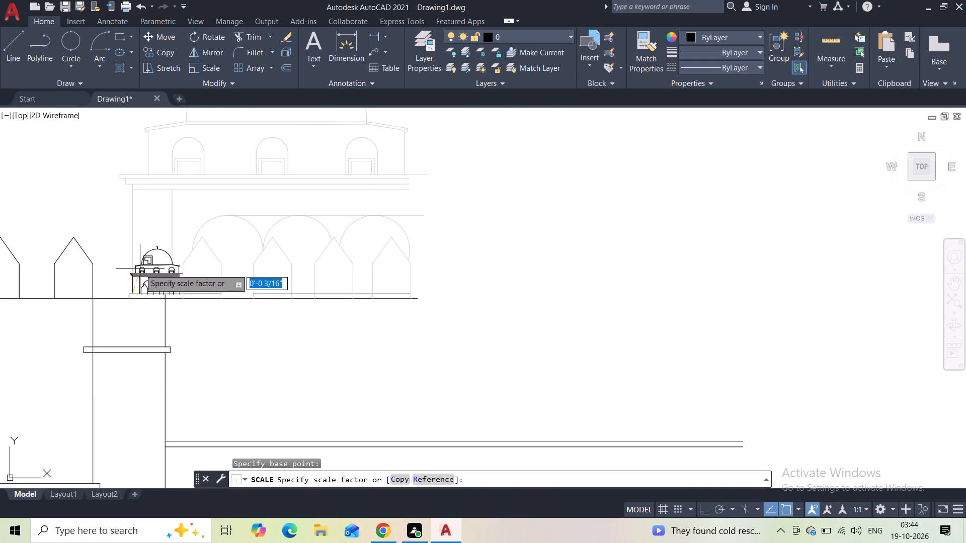
{"action": "scroll", "coordinate": [223, 255], "scroll_direction": "down", "scroll_amount": 4}
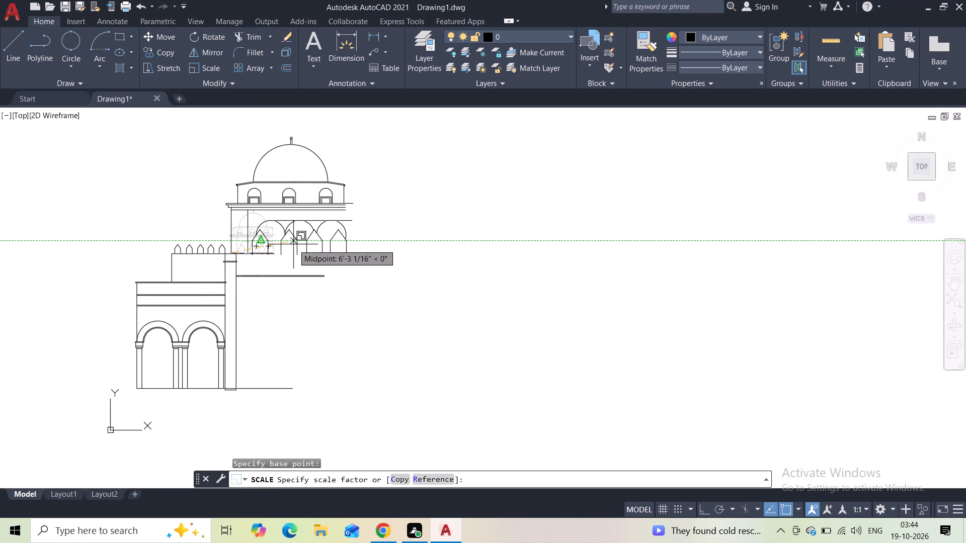
{"action": "left_click", "coordinate": [293, 244]}
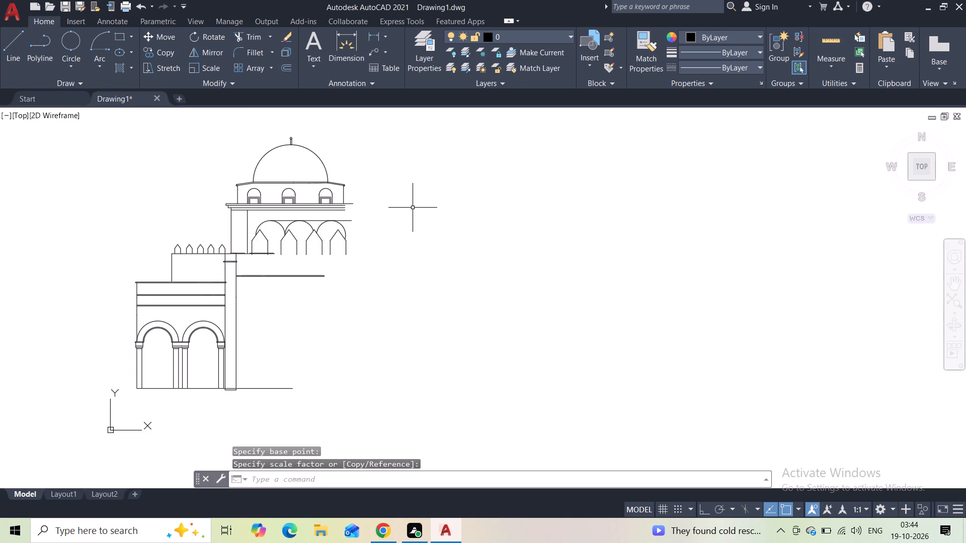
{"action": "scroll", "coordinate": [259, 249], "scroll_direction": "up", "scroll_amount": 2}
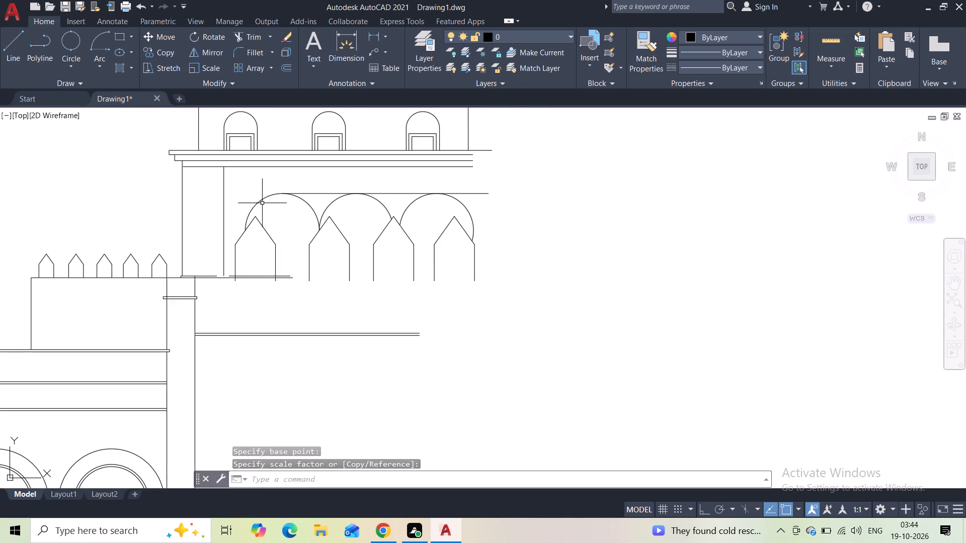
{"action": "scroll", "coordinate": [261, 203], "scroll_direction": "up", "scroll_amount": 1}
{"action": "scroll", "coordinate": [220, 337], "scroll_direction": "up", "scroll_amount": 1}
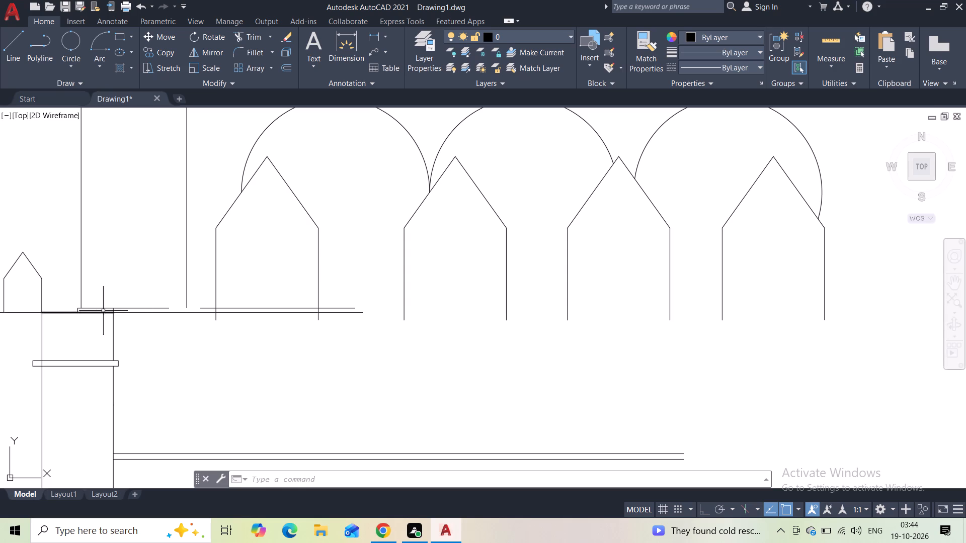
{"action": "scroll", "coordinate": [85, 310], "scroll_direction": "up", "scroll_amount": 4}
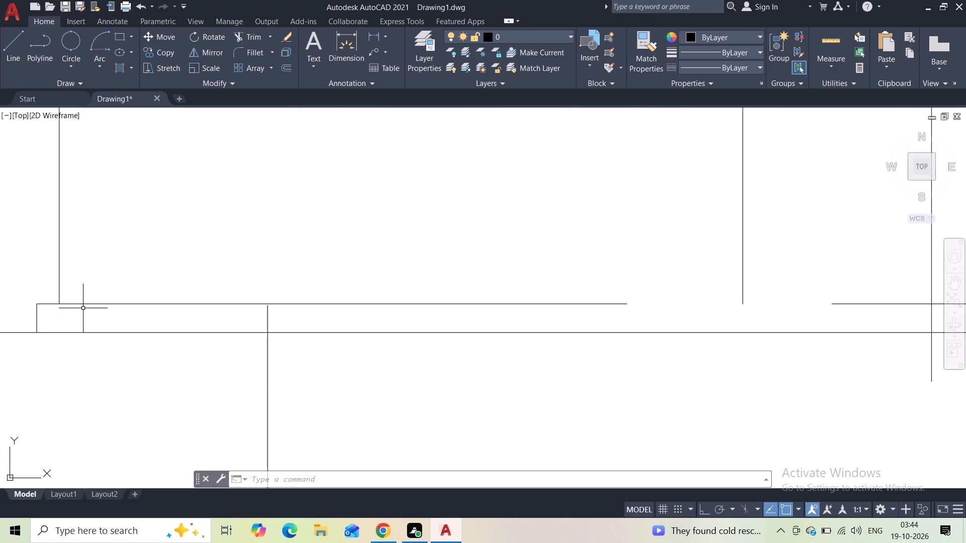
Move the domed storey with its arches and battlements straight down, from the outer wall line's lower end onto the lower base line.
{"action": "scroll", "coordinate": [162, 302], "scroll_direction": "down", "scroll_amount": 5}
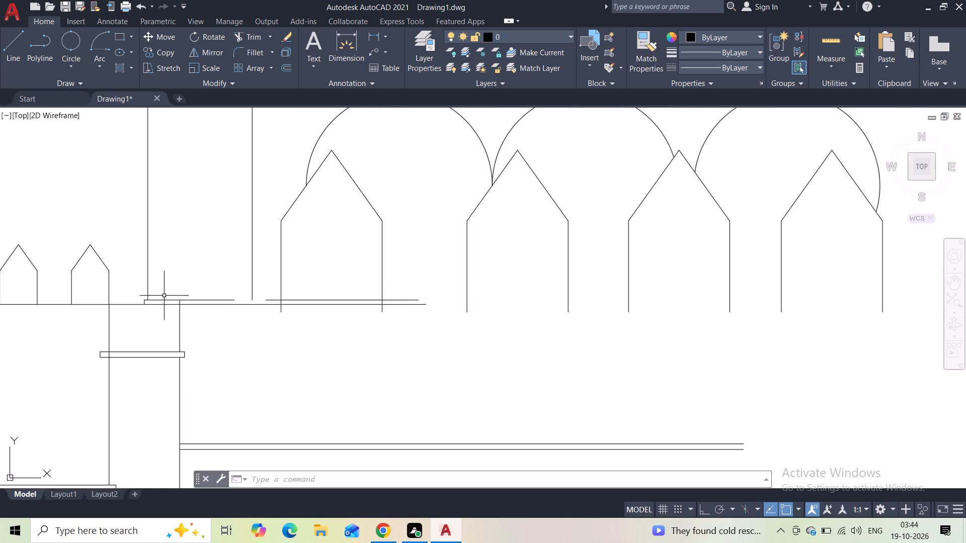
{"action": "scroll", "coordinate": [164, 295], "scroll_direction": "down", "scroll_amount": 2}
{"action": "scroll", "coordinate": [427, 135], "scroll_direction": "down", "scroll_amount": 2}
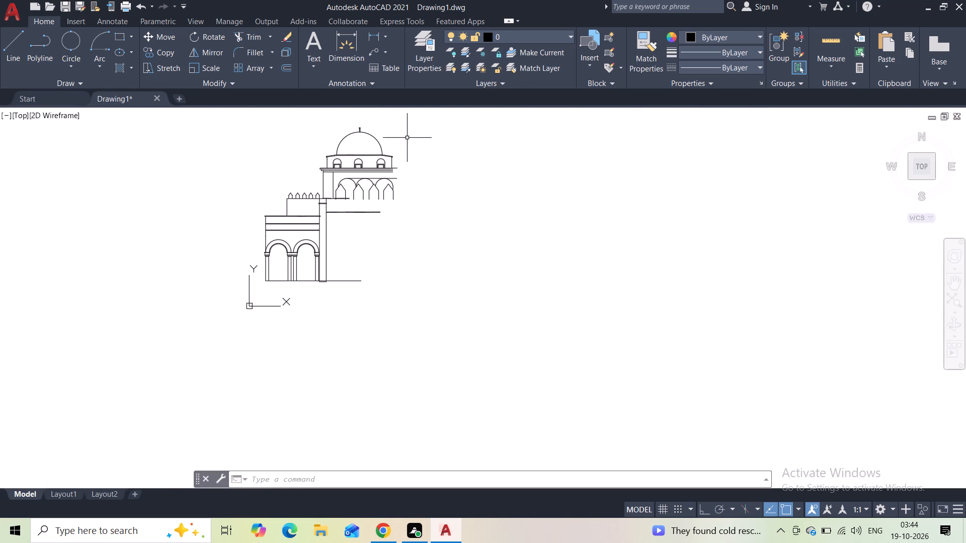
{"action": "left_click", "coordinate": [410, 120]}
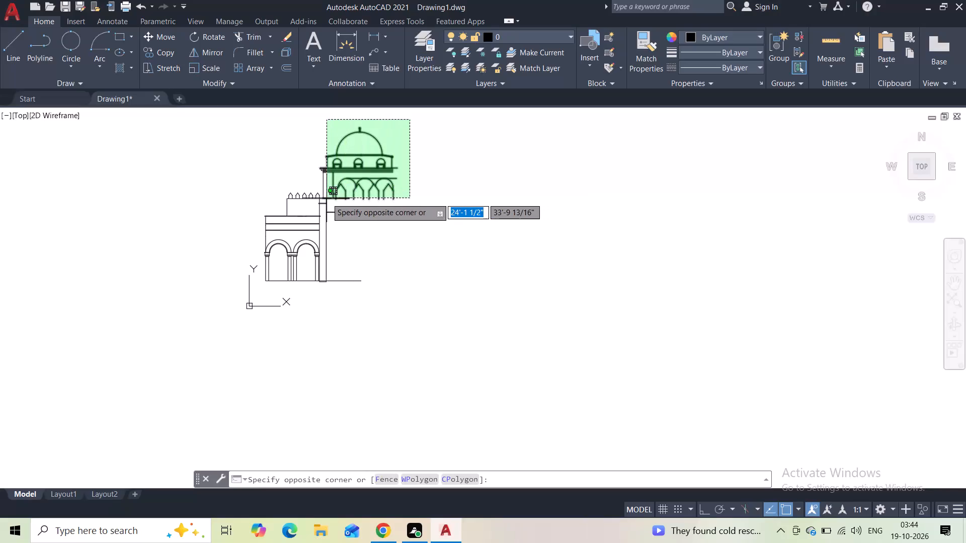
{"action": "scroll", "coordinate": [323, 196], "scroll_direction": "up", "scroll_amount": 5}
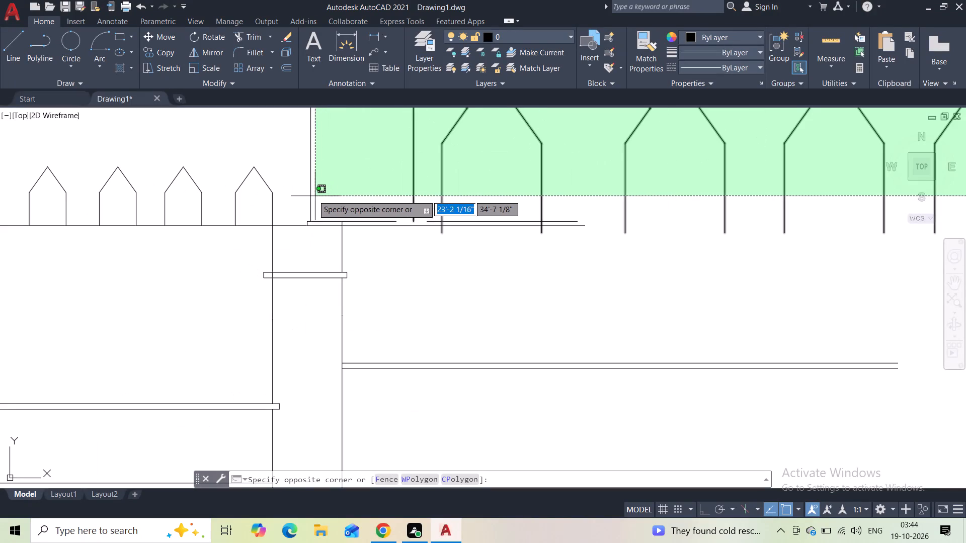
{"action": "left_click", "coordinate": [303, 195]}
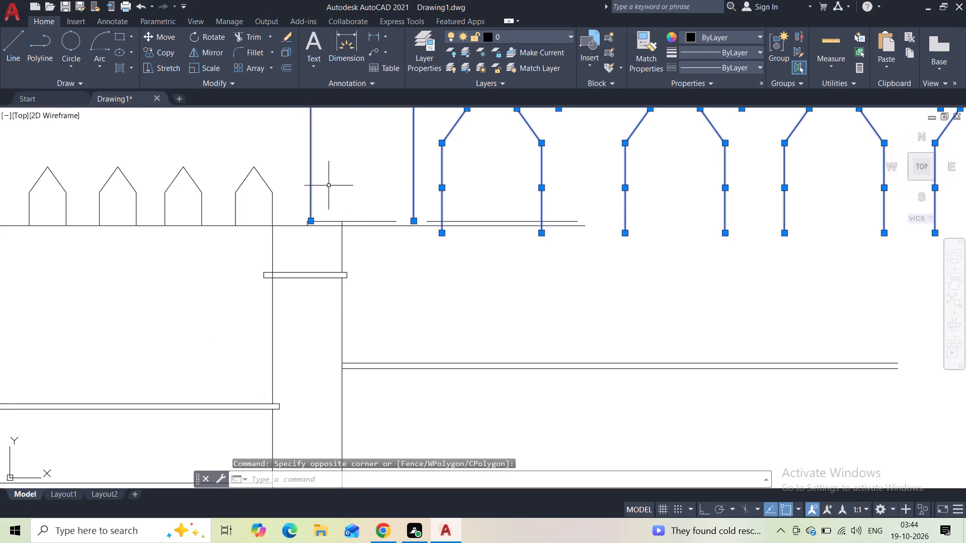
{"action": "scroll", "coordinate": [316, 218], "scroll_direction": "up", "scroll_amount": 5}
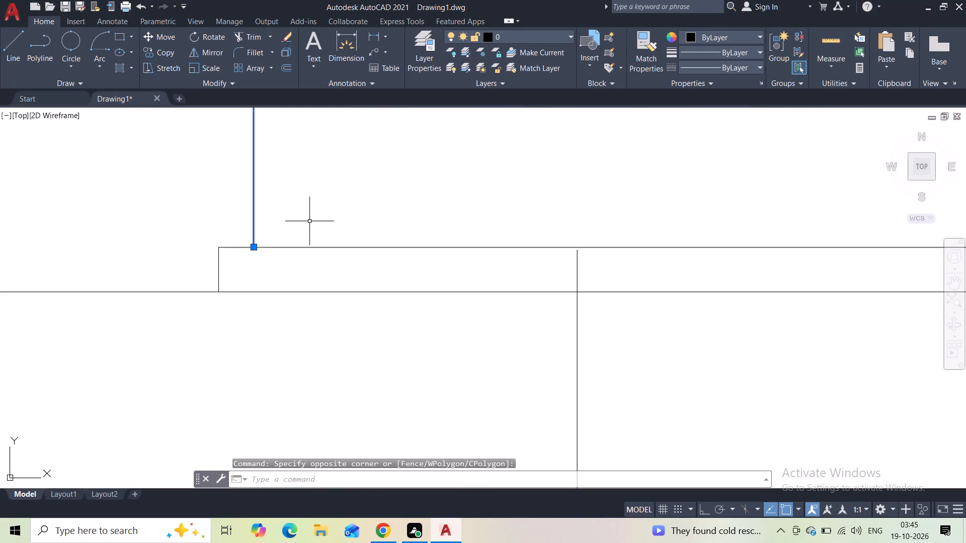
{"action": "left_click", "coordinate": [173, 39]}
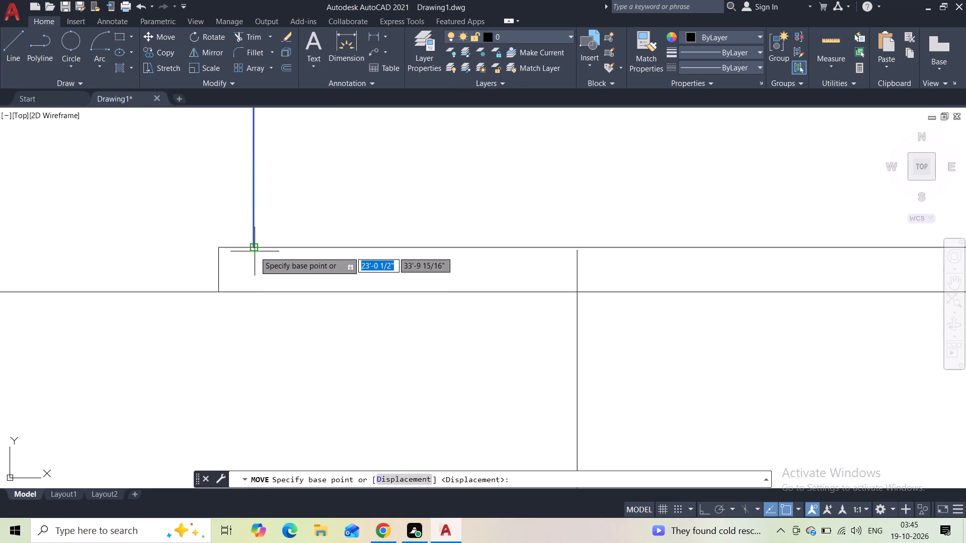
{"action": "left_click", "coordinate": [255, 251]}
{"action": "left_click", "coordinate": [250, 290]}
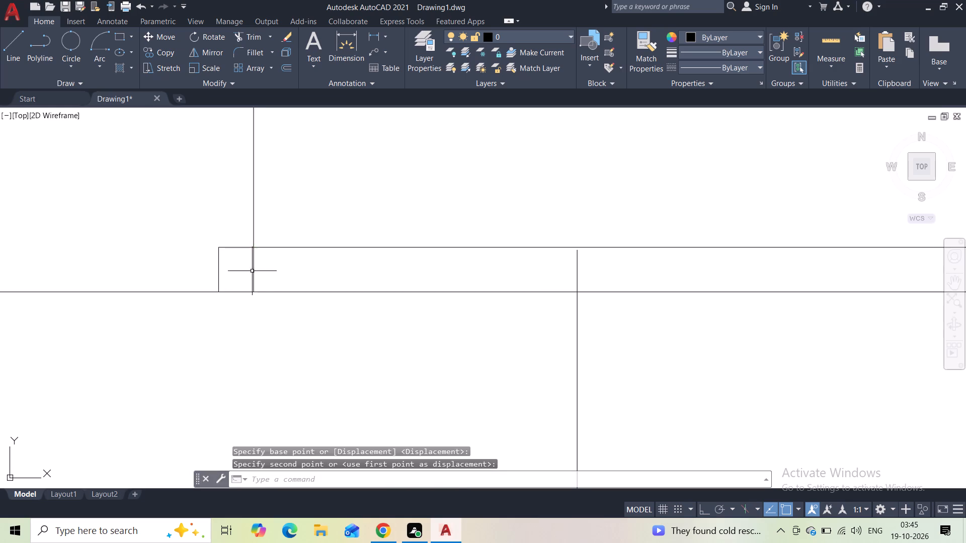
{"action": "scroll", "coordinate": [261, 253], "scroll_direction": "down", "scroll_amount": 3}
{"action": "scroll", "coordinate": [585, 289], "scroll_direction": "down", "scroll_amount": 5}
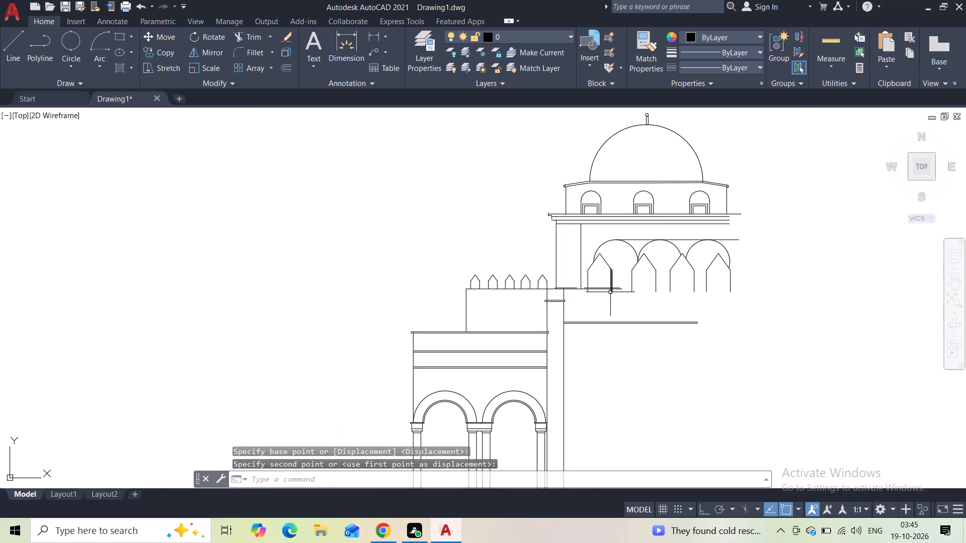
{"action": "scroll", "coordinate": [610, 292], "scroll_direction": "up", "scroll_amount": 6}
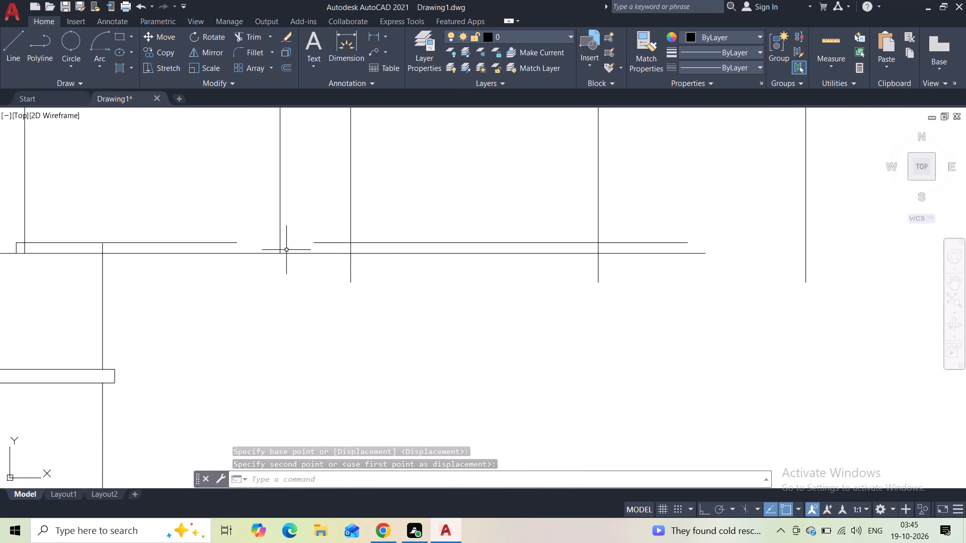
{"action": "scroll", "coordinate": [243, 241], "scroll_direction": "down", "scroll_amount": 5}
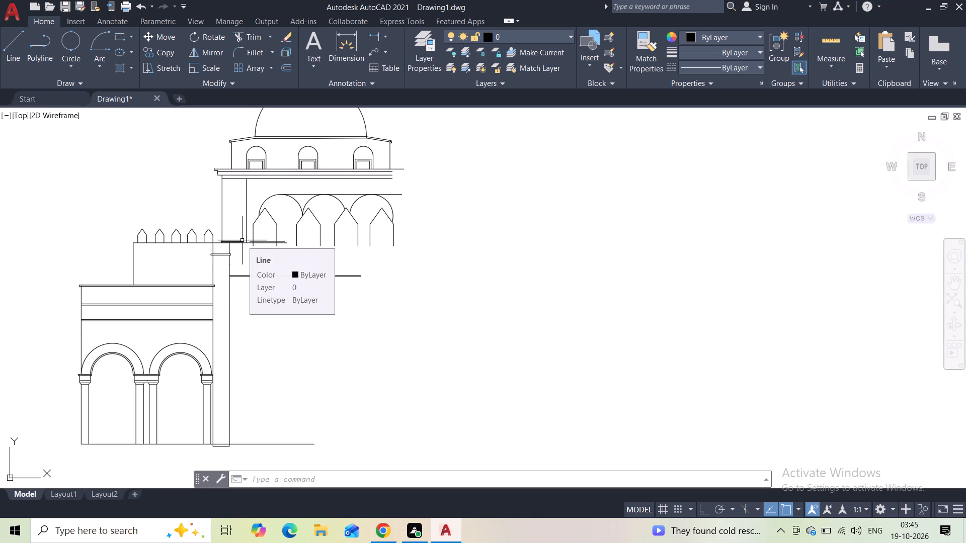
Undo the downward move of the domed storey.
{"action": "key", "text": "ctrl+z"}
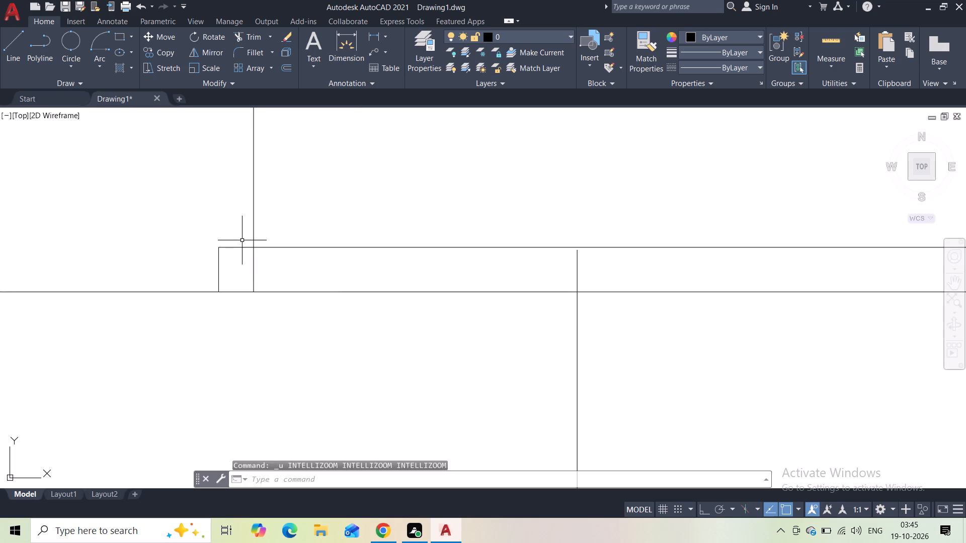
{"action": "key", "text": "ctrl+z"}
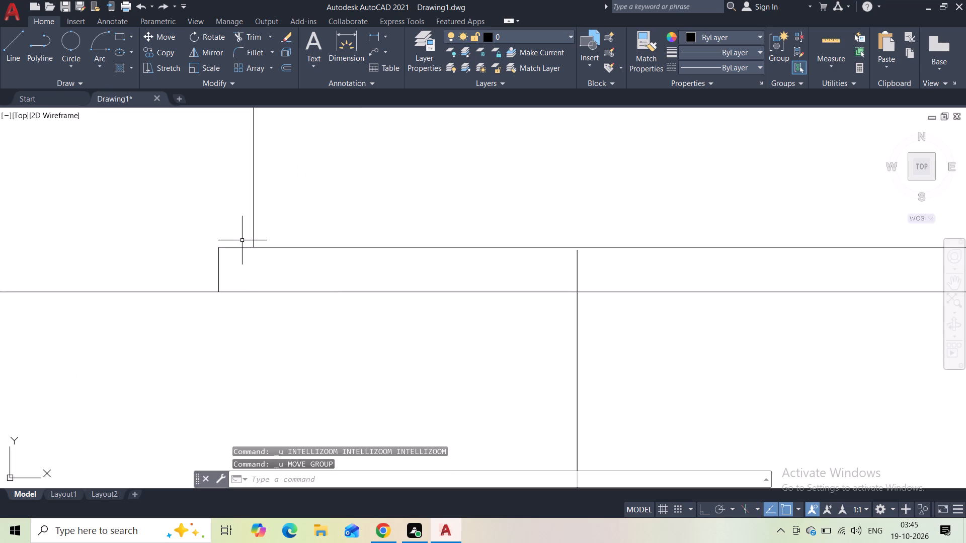
Copy the domed storey's two vertical wall lines horizontally by a bit over 22' with Ortho on, placing them just beyond the last arch.
{"action": "scroll", "coordinate": [242, 240], "scroll_direction": "down", "scroll_amount": 3}
{"action": "scroll", "coordinate": [300, 299], "scroll_direction": "down", "scroll_amount": 2}
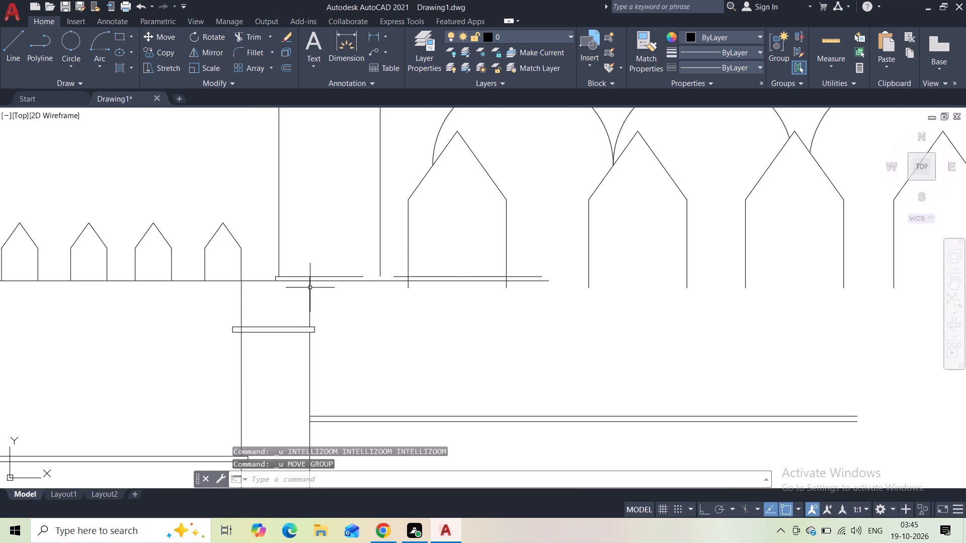
{"action": "scroll", "coordinate": [457, 298], "scroll_direction": "down", "scroll_amount": 2}
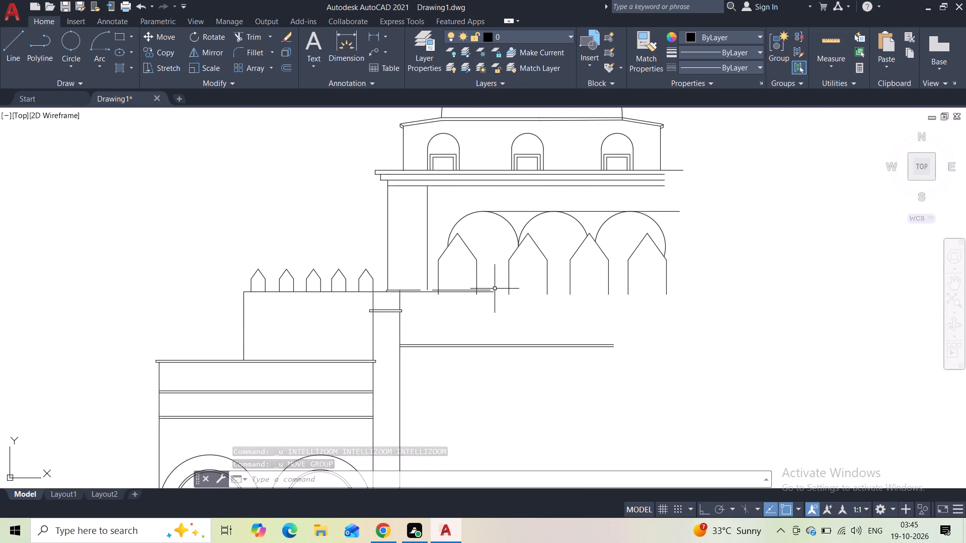
{"action": "scroll", "coordinate": [495, 290], "scroll_direction": "down", "scroll_amount": 1}
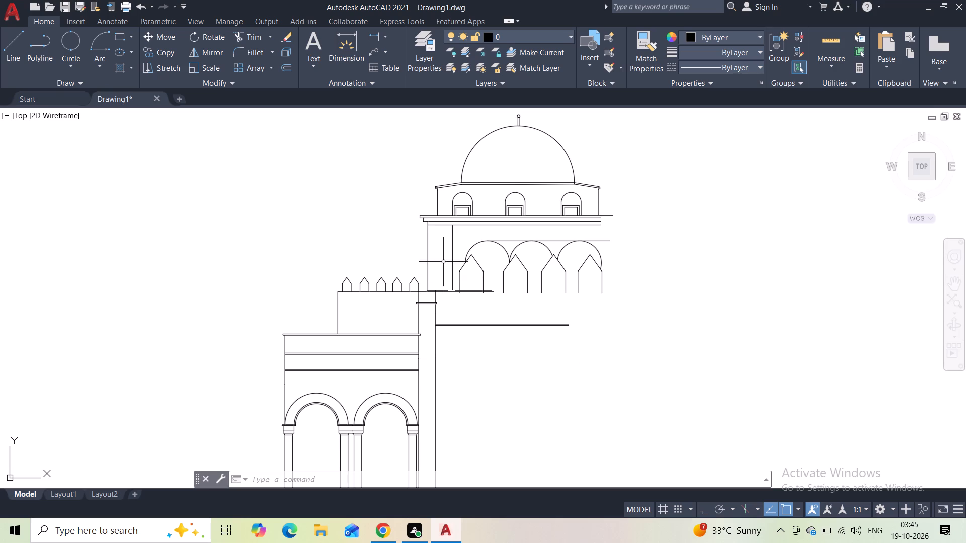
{"action": "left_click", "coordinate": [456, 236]}
{"action": "left_click", "coordinate": [413, 243]}
{"action": "scroll", "coordinate": [425, 248], "scroll_direction": "up", "scroll_amount": 2}
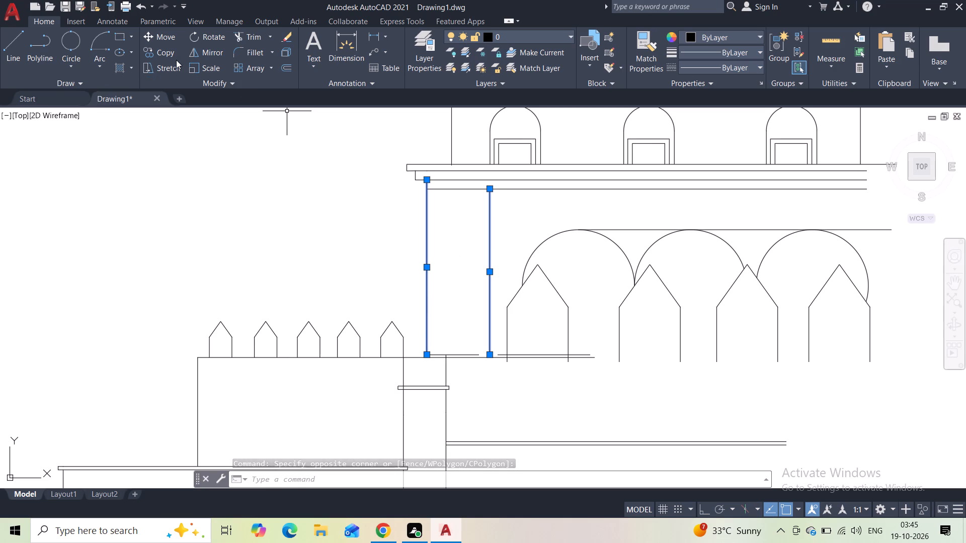
{"action": "left_click", "coordinate": [167, 50]}
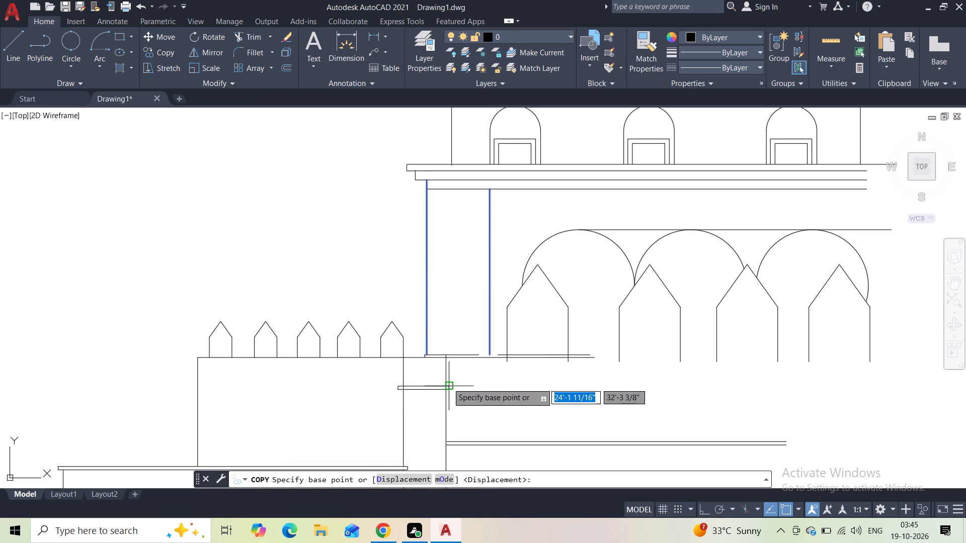
{"action": "scroll", "coordinate": [434, 355], "scroll_direction": "up", "scroll_amount": 2}
{"action": "left_click", "coordinate": [415, 352]}
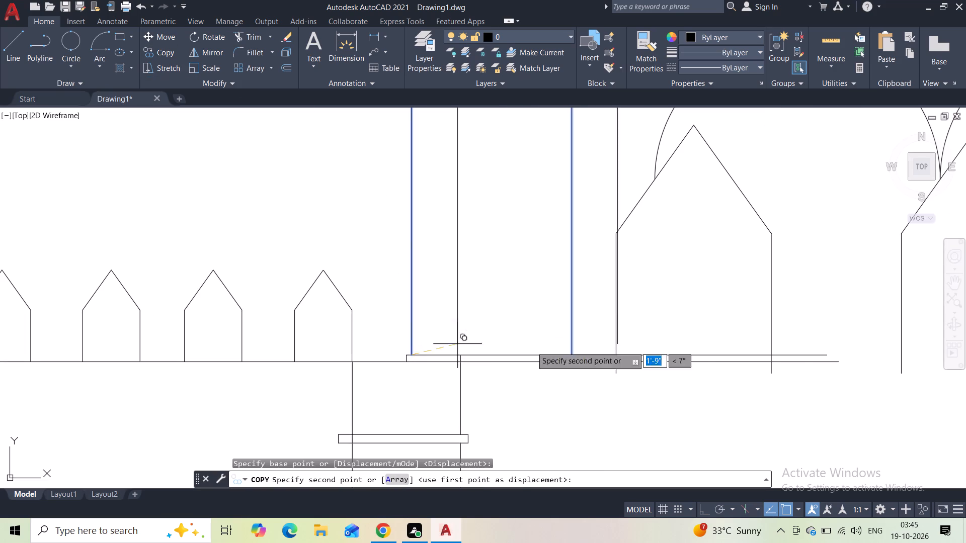
{"action": "middle_click_drag", "start_coordinate": [615, 358], "coordinate": [337, 356]}
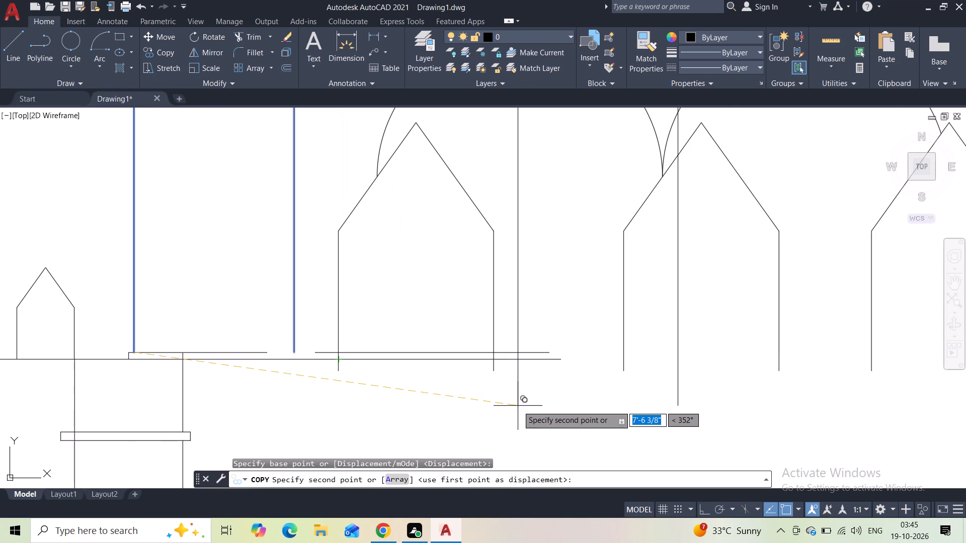
{"action": "key", "text": "F8"}
{"action": "scroll", "coordinate": [562, 350], "scroll_direction": "down", "scroll_amount": 2}
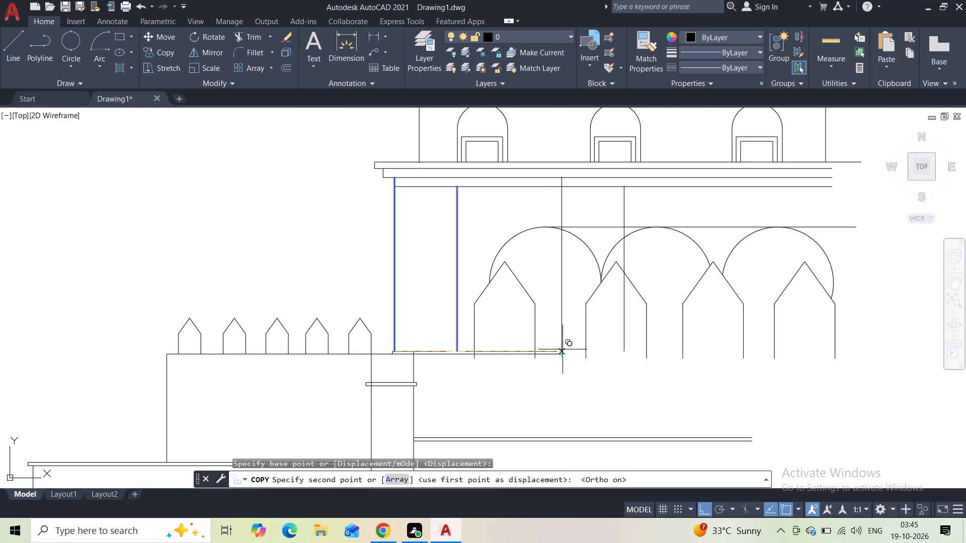
{"action": "middle_click_drag", "start_coordinate": [576, 347], "coordinate": [428, 336]}
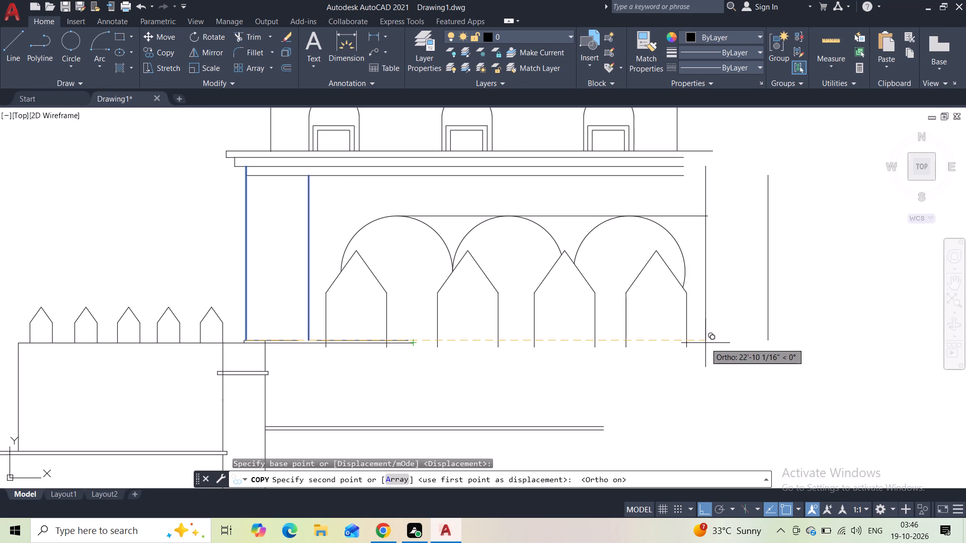
{"action": "scroll", "coordinate": [705, 343], "scroll_direction": "up", "scroll_amount": 1}
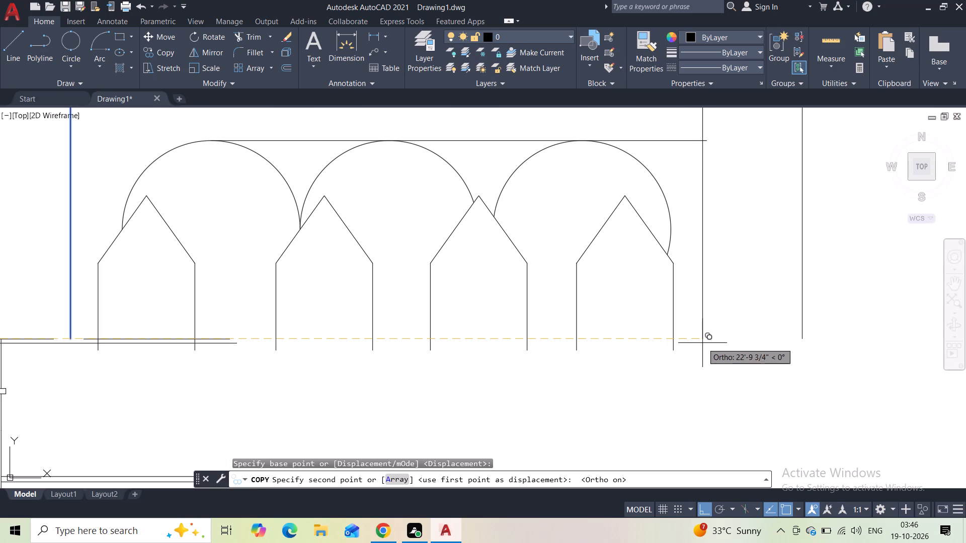
{"action": "left_click", "coordinate": [694, 341]}
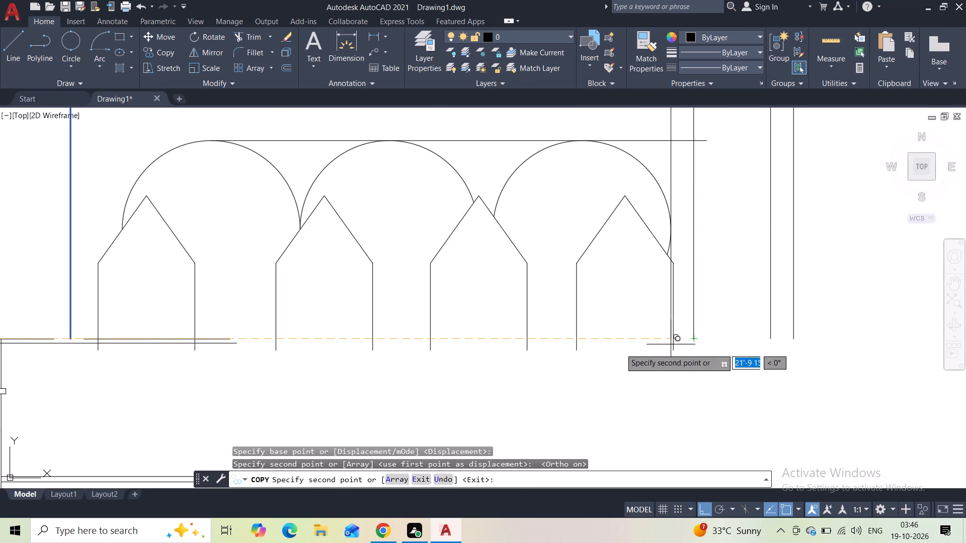
{"action": "key", "text": "Escape"}
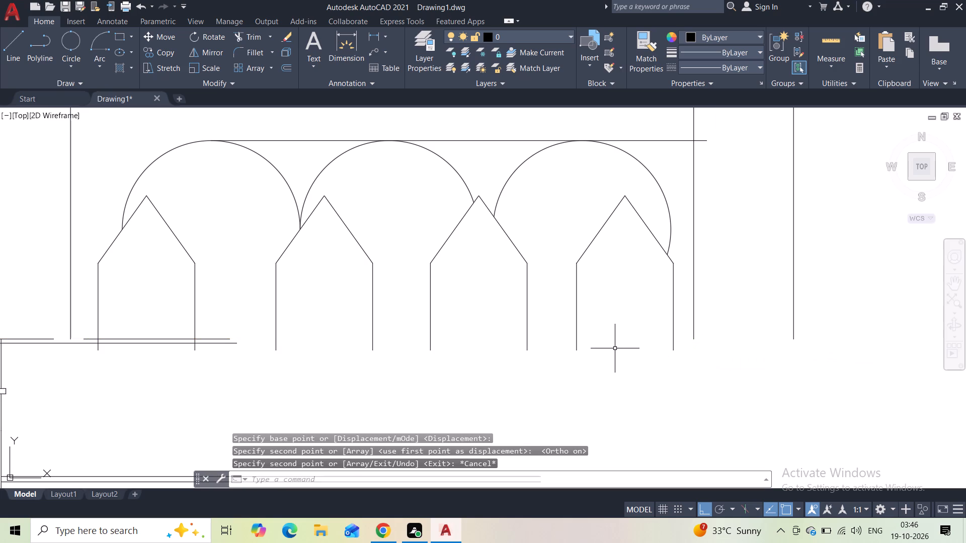
Draw a horizontal line from the end of the lowest cornice line to the top of the outer copied wall line.
{"action": "scroll", "coordinate": [620, 343], "scroll_direction": "down", "scroll_amount": 2}
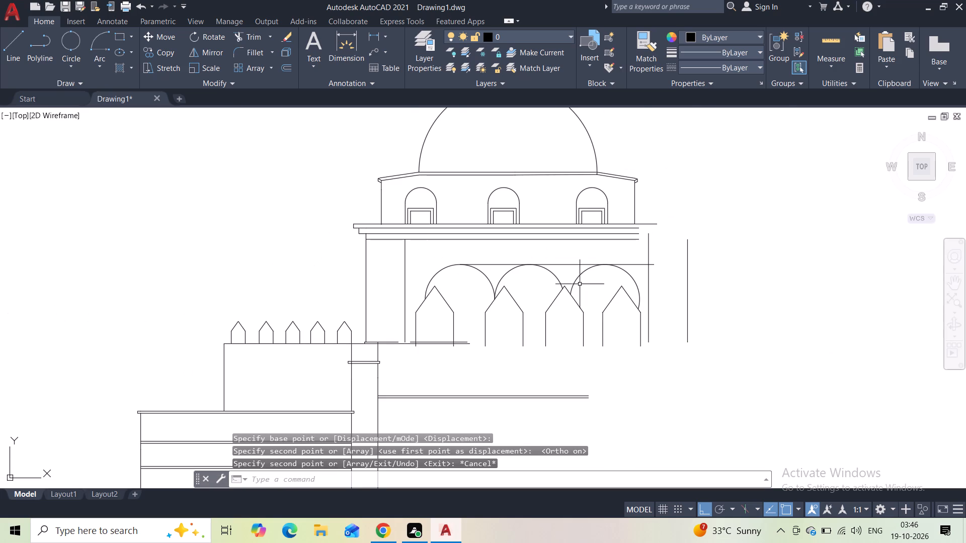
{"action": "scroll", "coordinate": [644, 231], "scroll_direction": "up", "scroll_amount": 3}
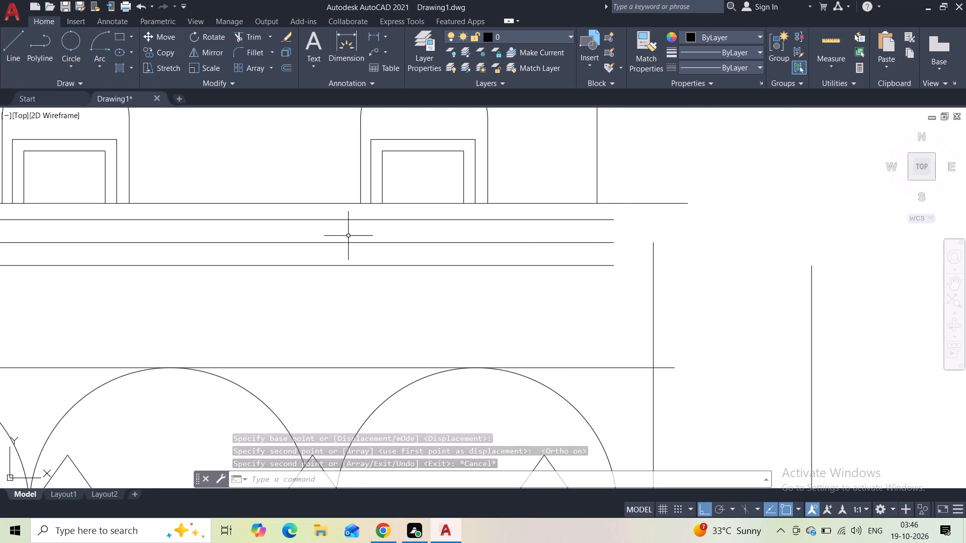
{"action": "left_click", "coordinate": [19, 56]}
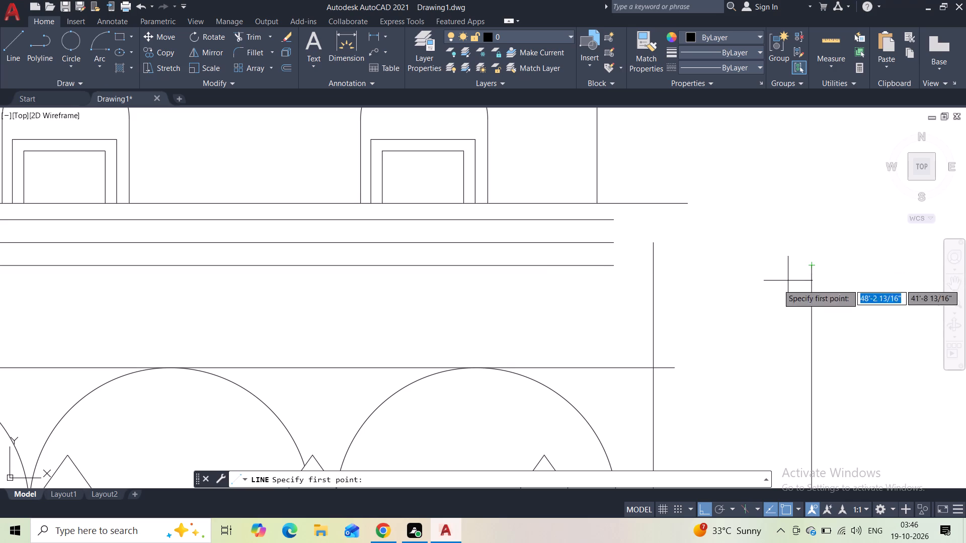
{"action": "left_click", "coordinate": [607, 268]}
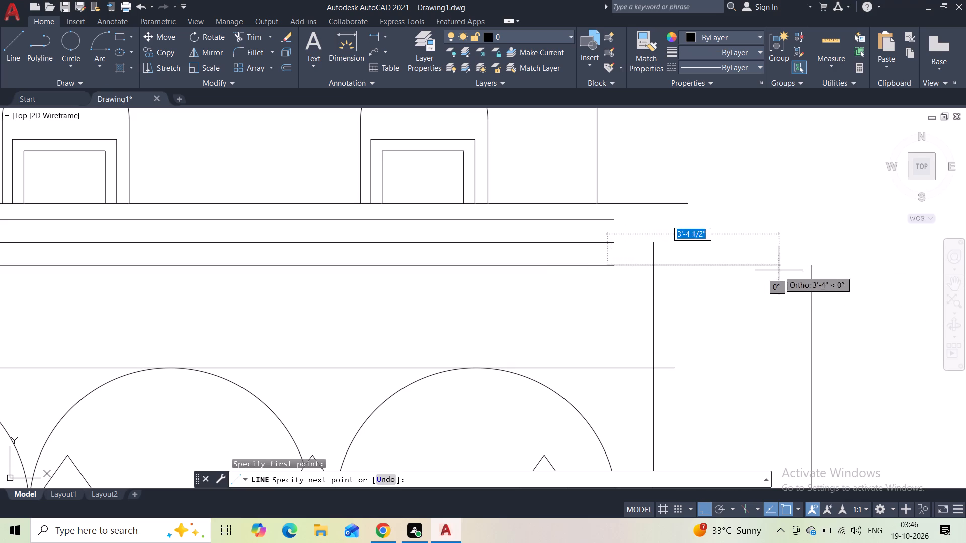
{"action": "left_click", "coordinate": [808, 266]}
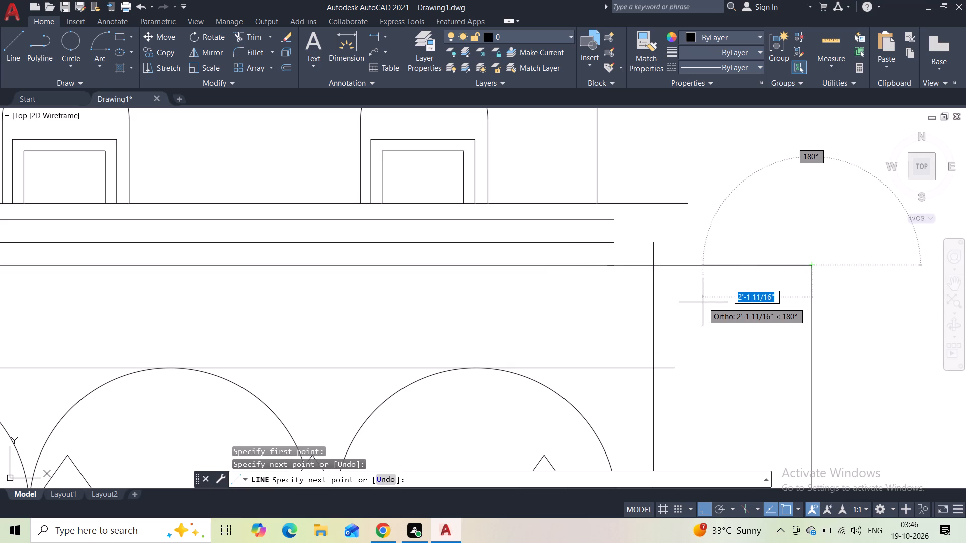
{"action": "key", "text": "space"}
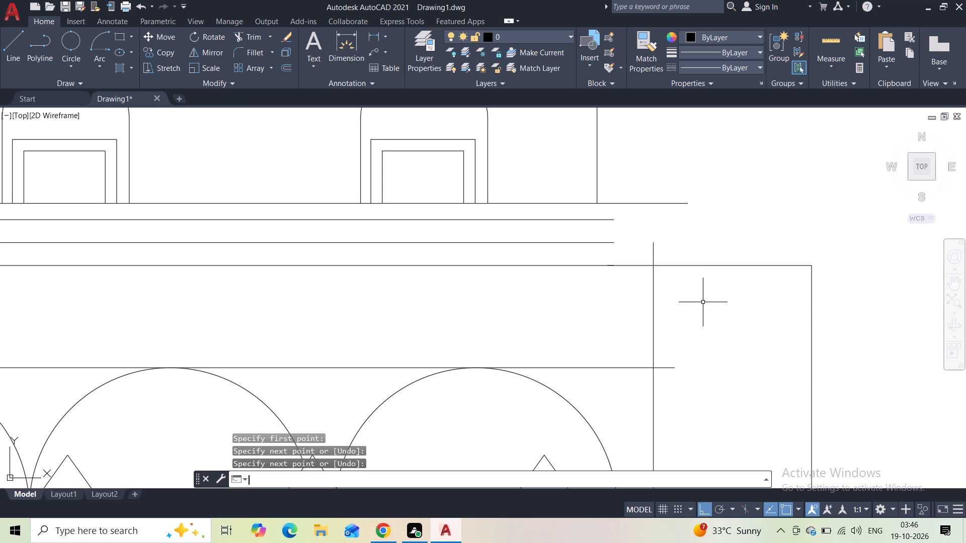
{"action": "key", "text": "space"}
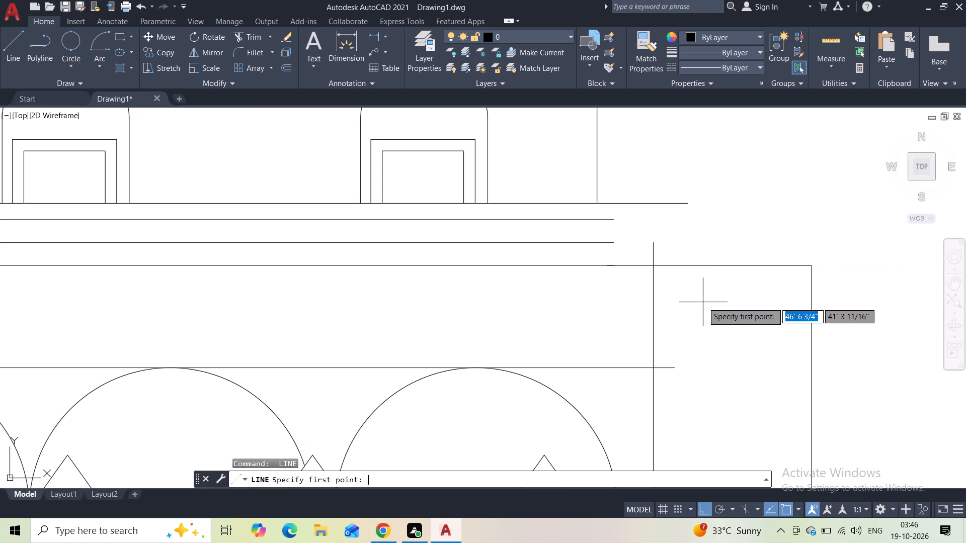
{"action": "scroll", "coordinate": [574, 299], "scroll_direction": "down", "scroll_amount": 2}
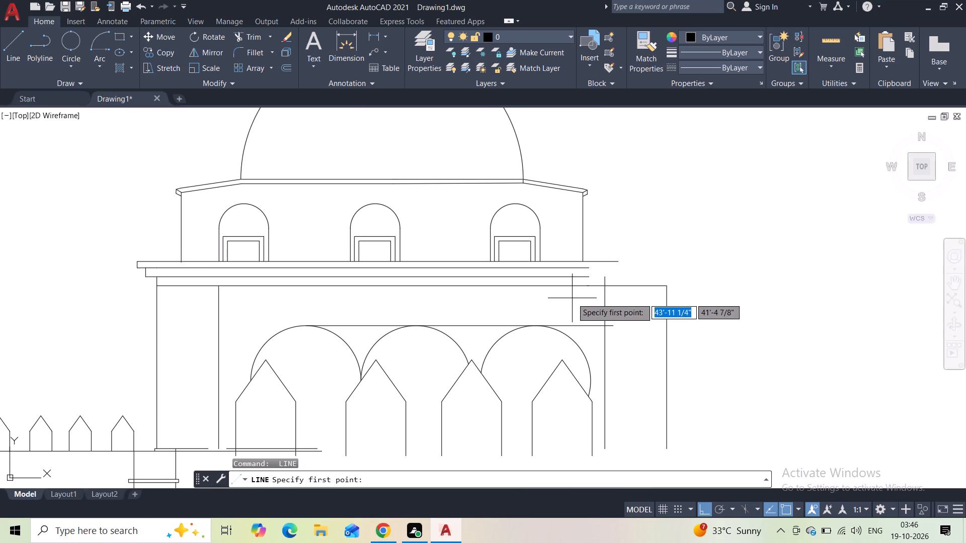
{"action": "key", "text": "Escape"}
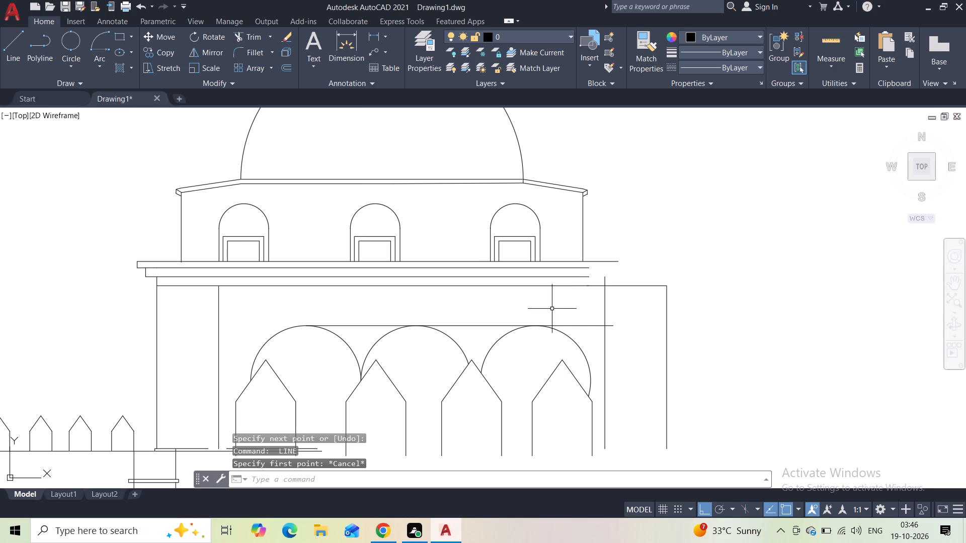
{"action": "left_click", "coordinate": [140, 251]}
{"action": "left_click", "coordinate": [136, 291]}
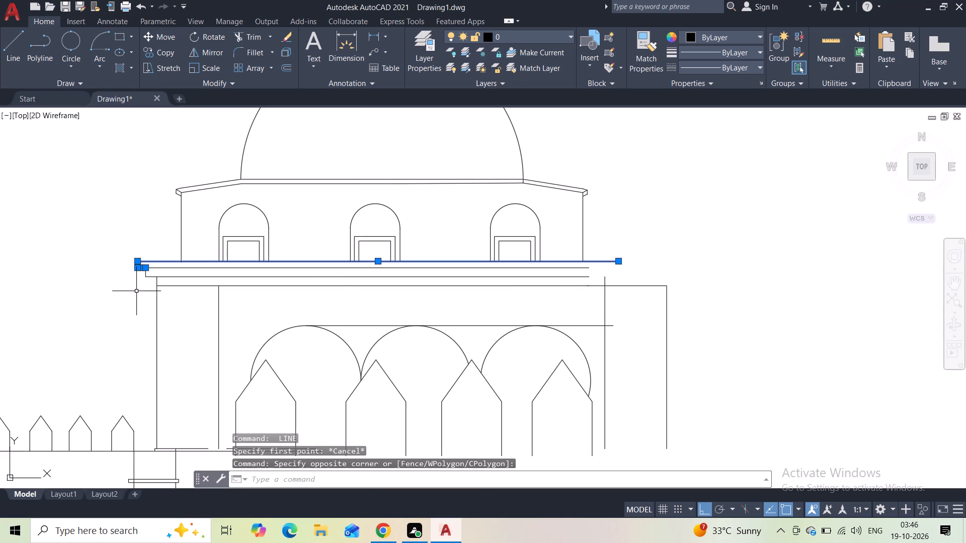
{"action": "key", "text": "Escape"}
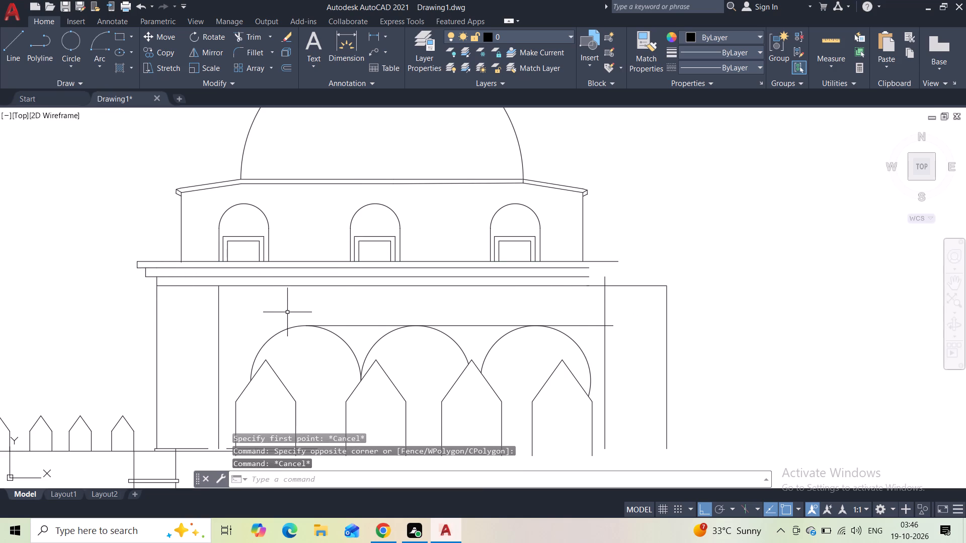
Draw a horizontal line continuing the lower cornice line past the inner copied wall line, and close its end down to the wall-top line.
{"action": "left_click", "coordinate": [16, 50]}
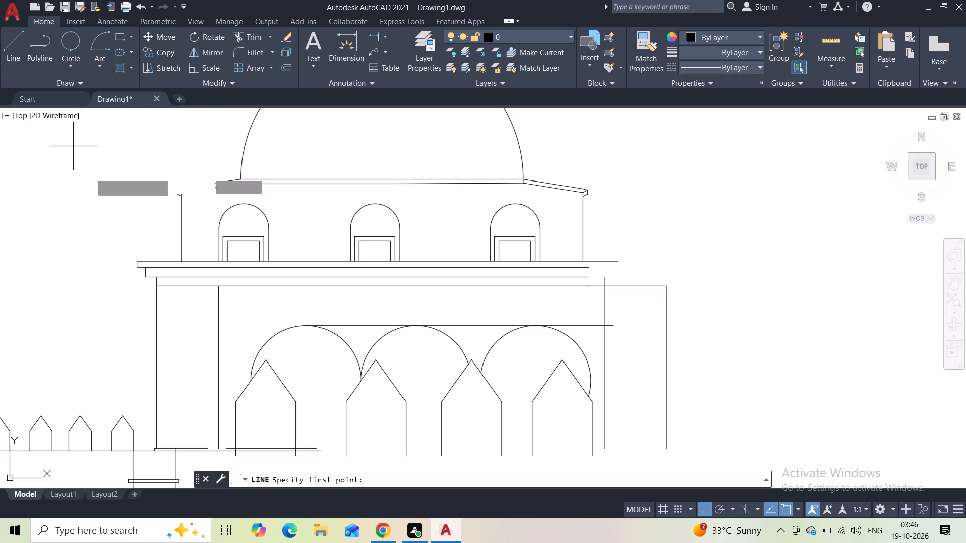
{"action": "left_click", "coordinate": [589, 276]}
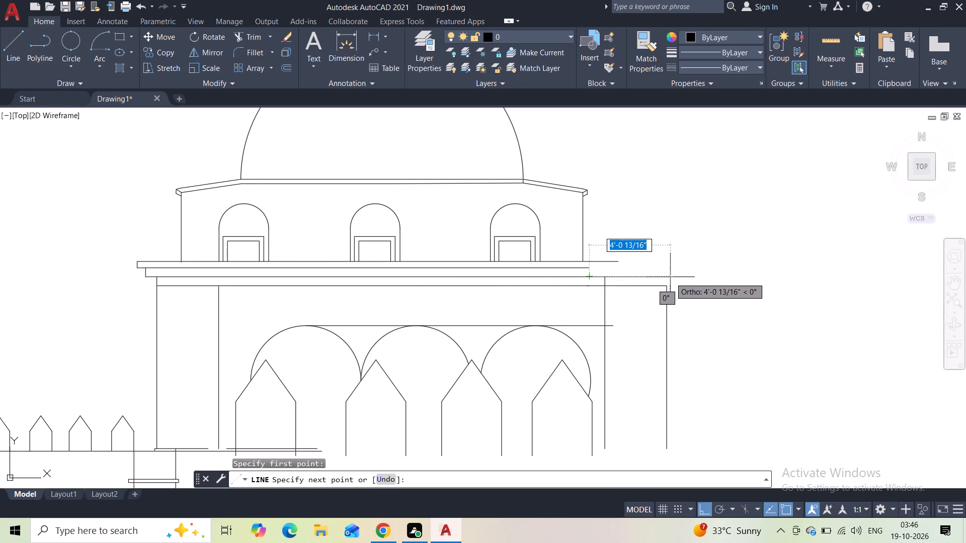
{"action": "left_click", "coordinate": [657, 274]}
{"action": "left_click", "coordinate": [659, 287]}
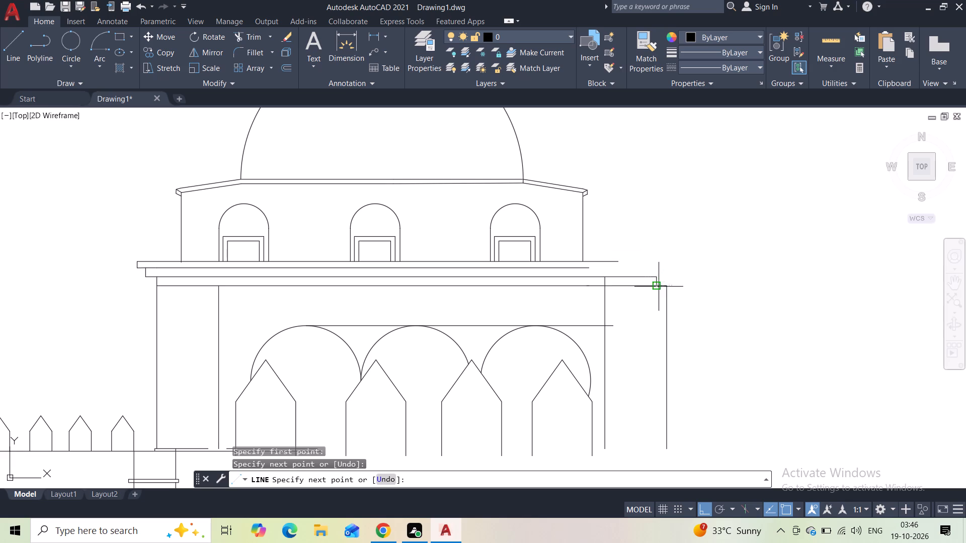
{"action": "key", "text": "space"}
Draw a horizontal line about 4'-3" long from the middle cornice line's end, plus a slanted line back to the lower cornice corner.
{"action": "key", "text": "space"}
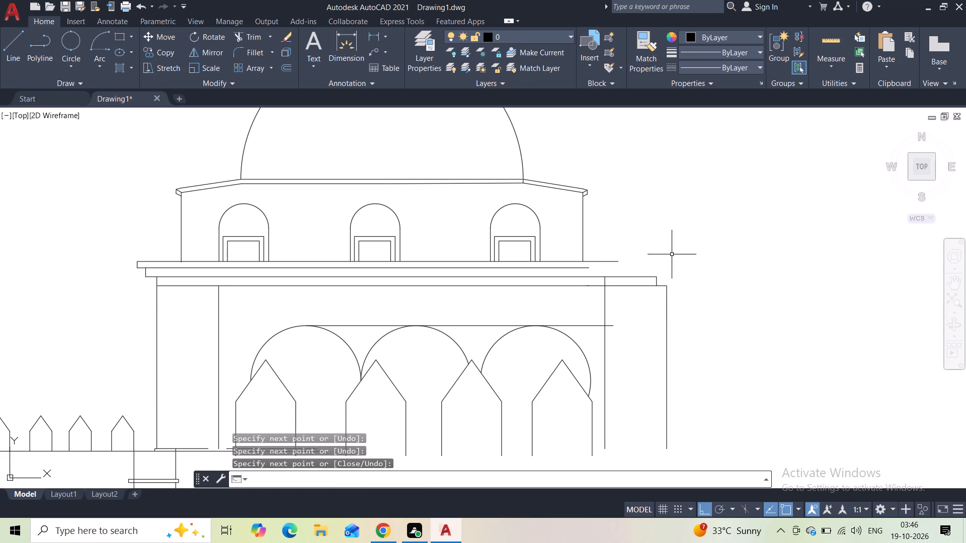
{"action": "left_click", "coordinate": [589, 267]}
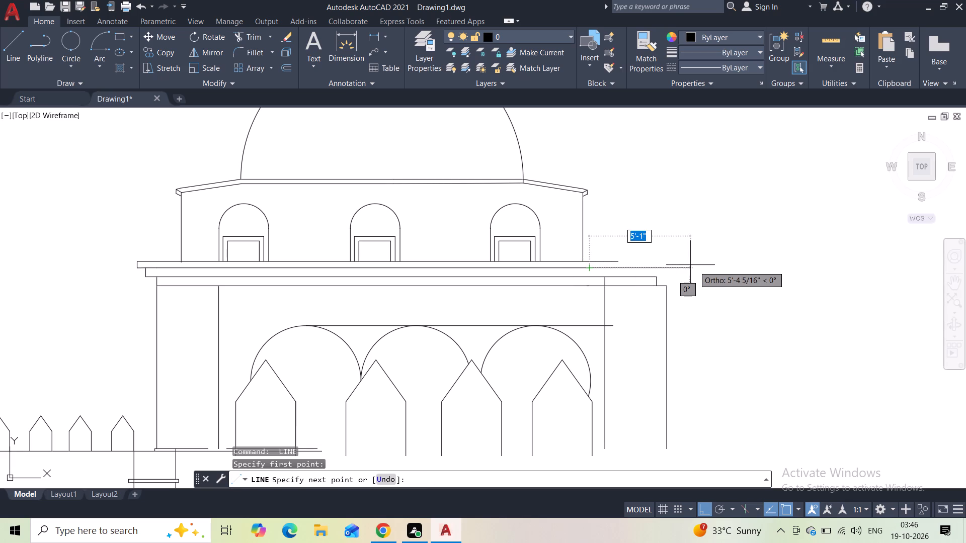
{"action": "left_click", "coordinate": [673, 265]}
{"action": "left_click", "coordinate": [670, 272]}
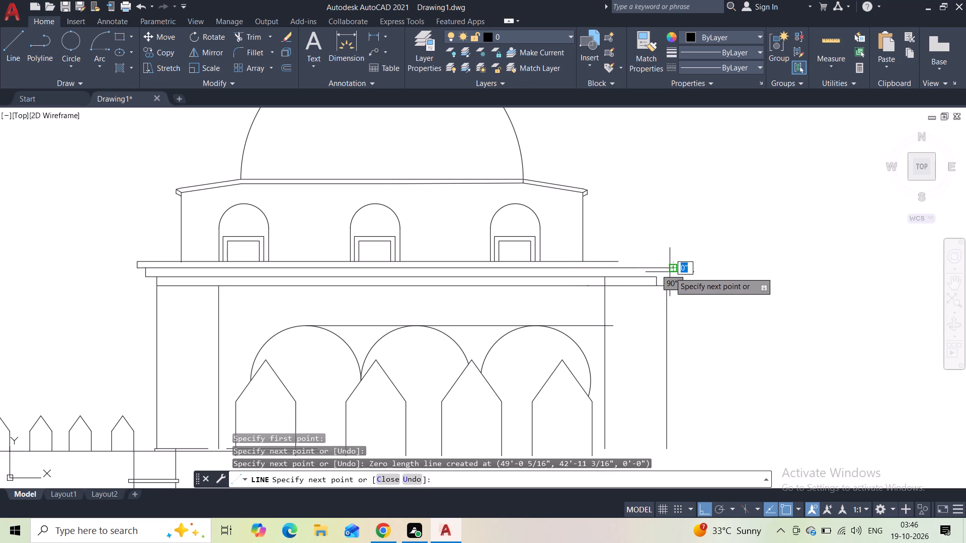
{"action": "left_click", "coordinate": [656, 274]}
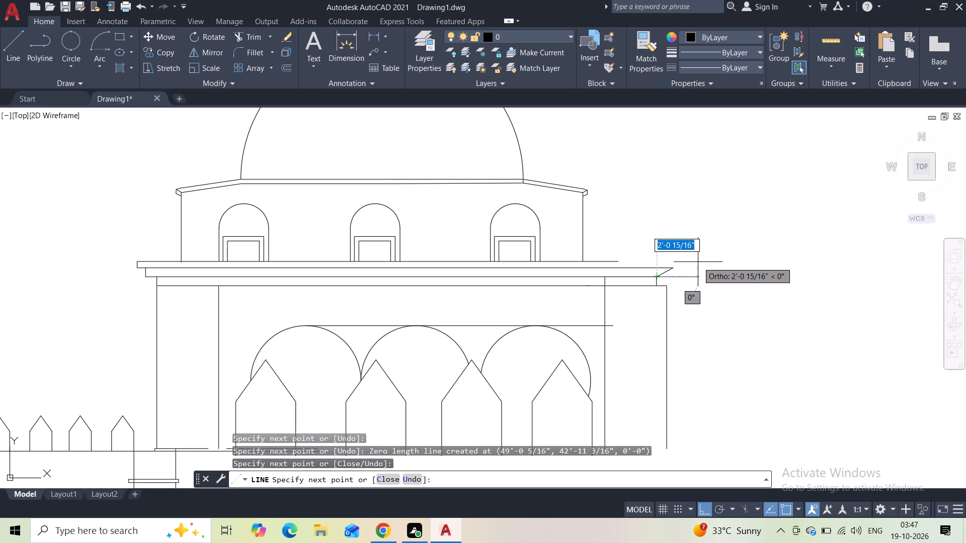
{"action": "key", "text": "Escape"}
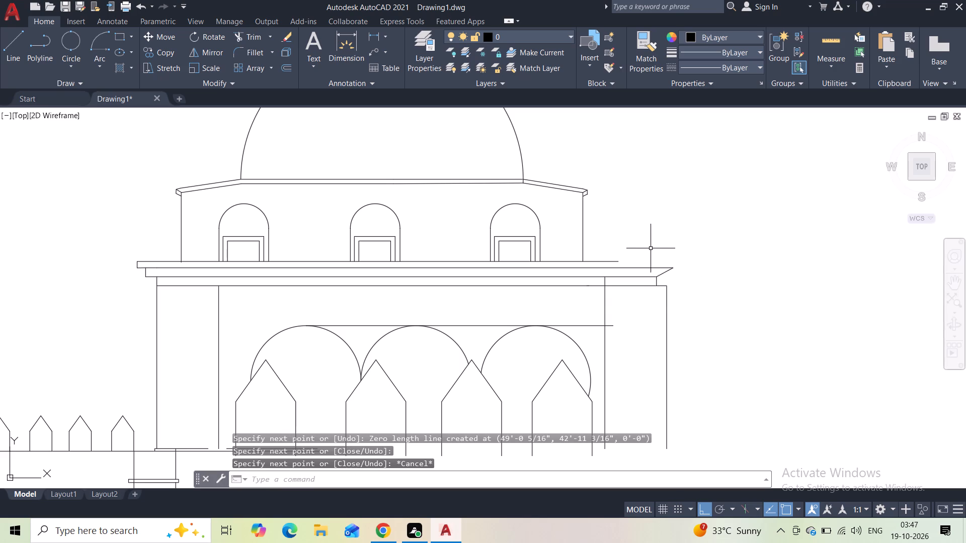
Delete the slanted line joining the middle and lower cornice line ends.
{"action": "scroll", "coordinate": [673, 275], "scroll_direction": "up", "scroll_amount": 3}
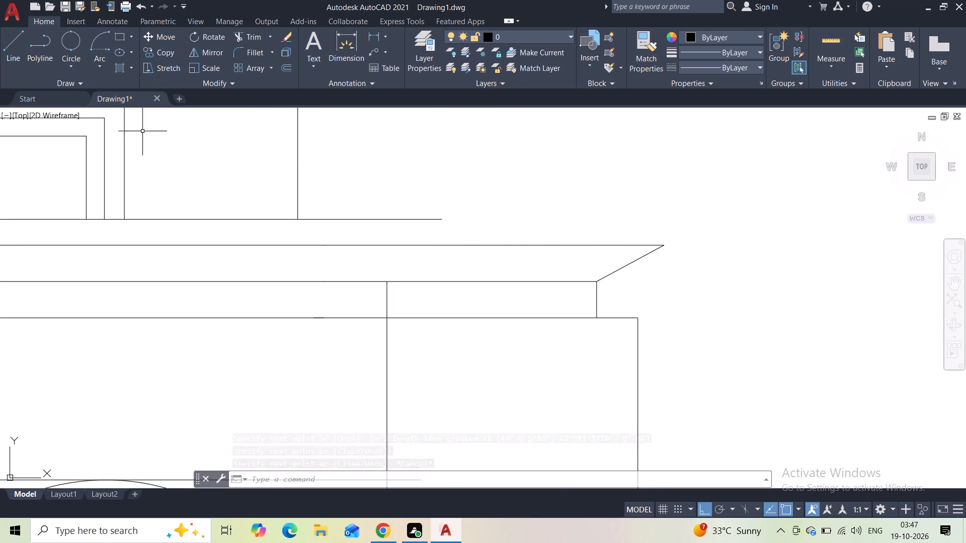
{"action": "scroll", "coordinate": [136, 154], "scroll_direction": "down", "scroll_amount": 4}
{"action": "middle_click_drag", "start_coordinate": [118, 342], "coordinate": [374, 372]}
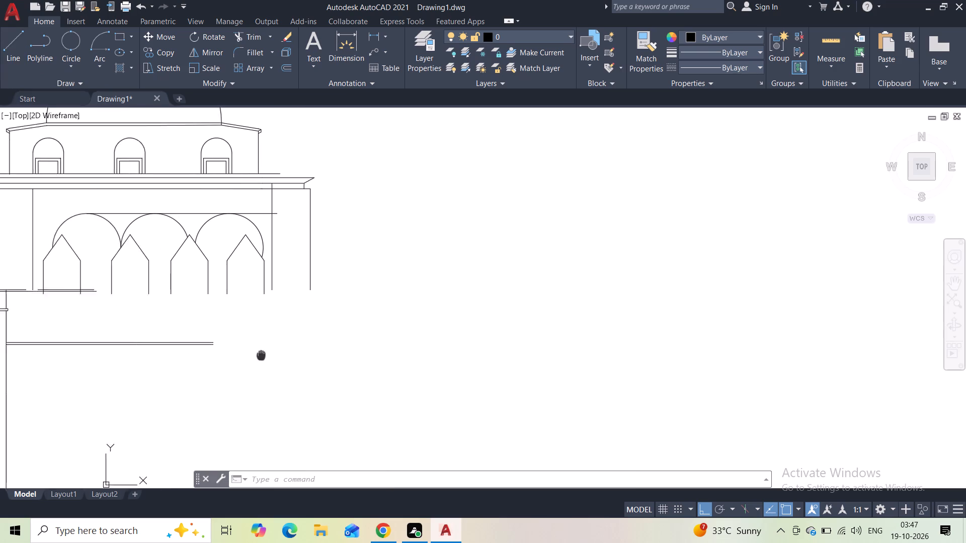
{"action": "middle_click_drag", "start_coordinate": [374, 372], "coordinate": [454, 410]}
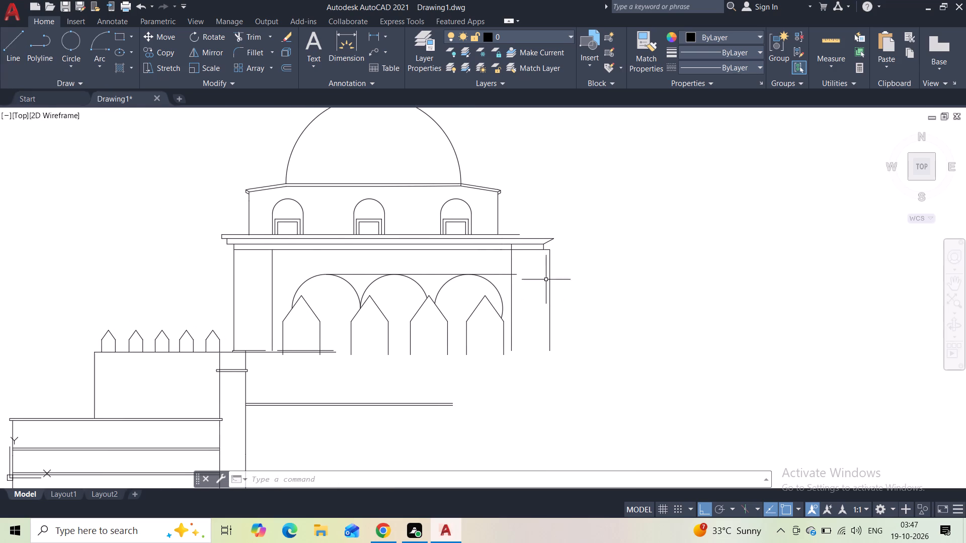
{"action": "scroll", "coordinate": [543, 253], "scroll_direction": "up", "scroll_amount": 3}
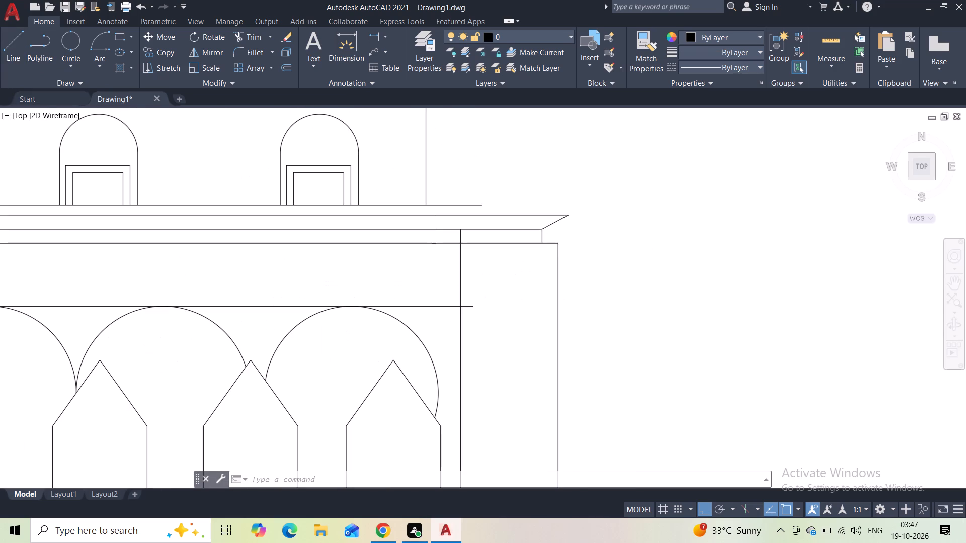
{"action": "scroll", "coordinate": [543, 253], "scroll_direction": "up", "scroll_amount": 1}
{"action": "left_click", "coordinate": [550, 182]}
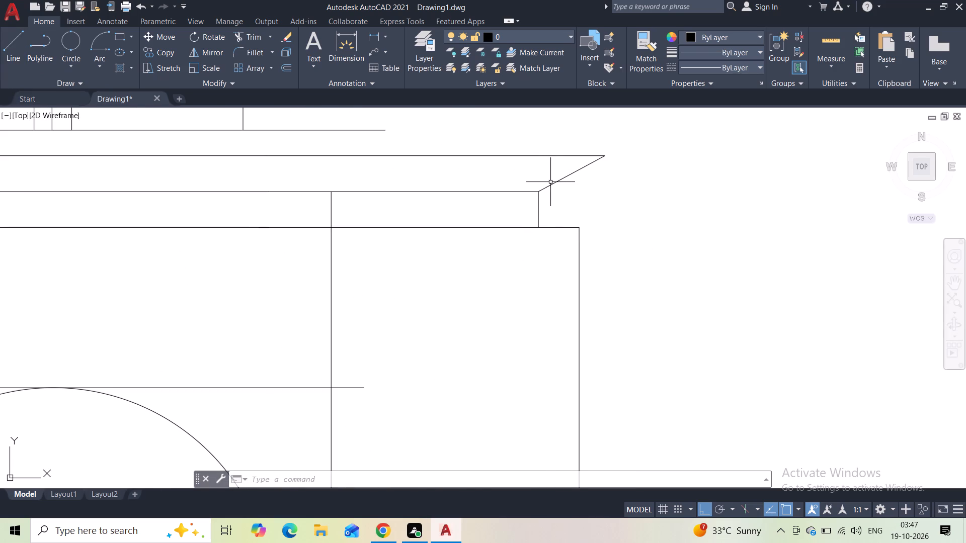
{"action": "left_click", "coordinate": [549, 182]}
{"action": "left_click", "coordinate": [574, 186]}
{"action": "left_click", "coordinate": [554, 176]}
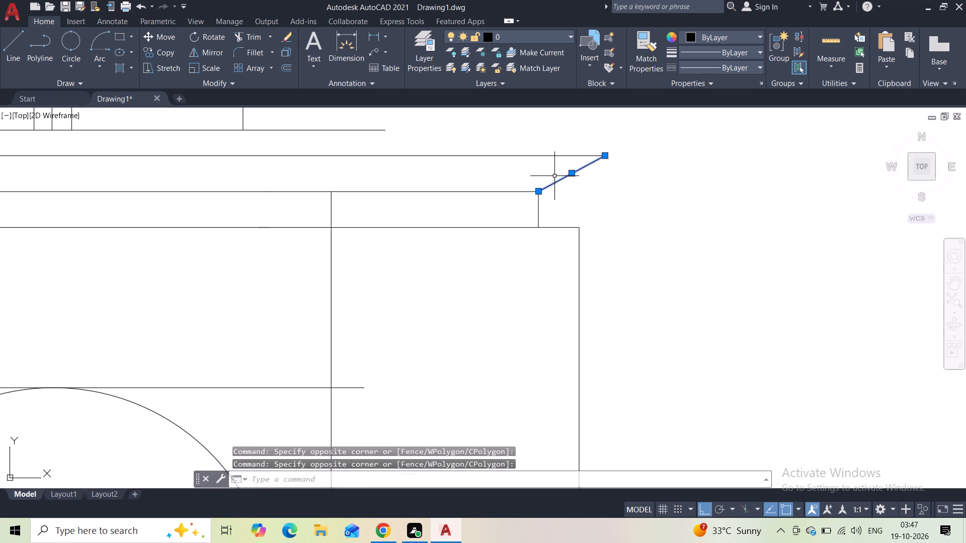
{"action": "key", "text": "Delete"}
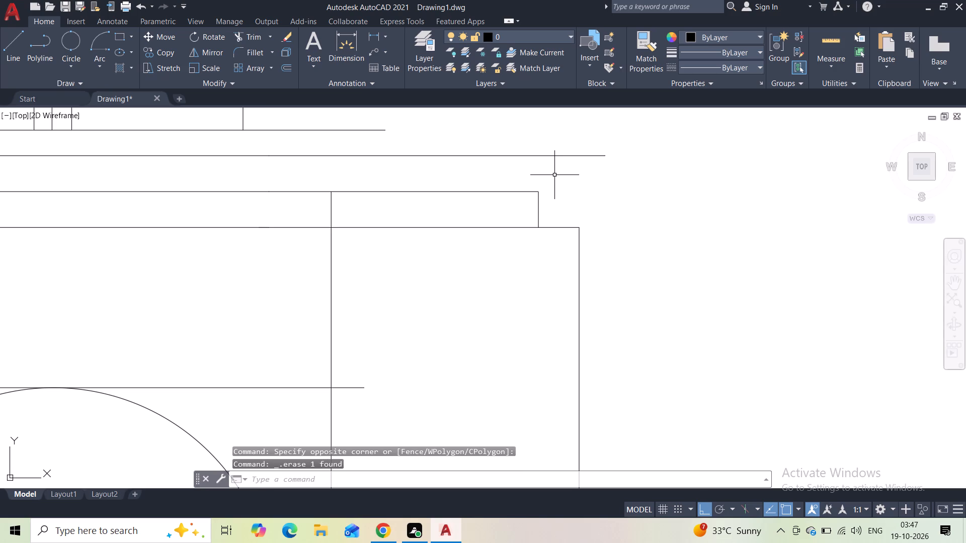
Draw a line about 10" outward from the lower cornice corner and vertically up to the end of the middle cornice line.
{"action": "left_click", "coordinate": [18, 51]}
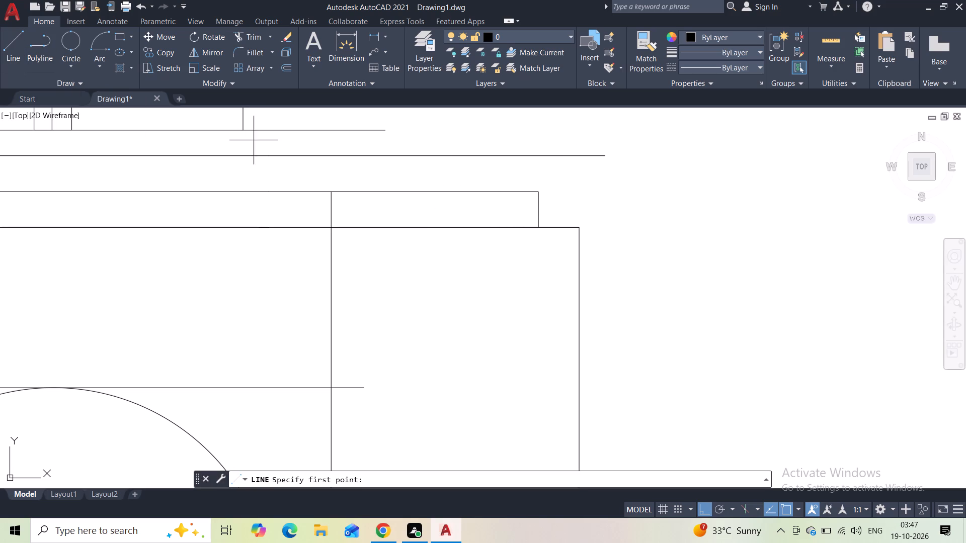
{"action": "left_click", "coordinate": [538, 191]}
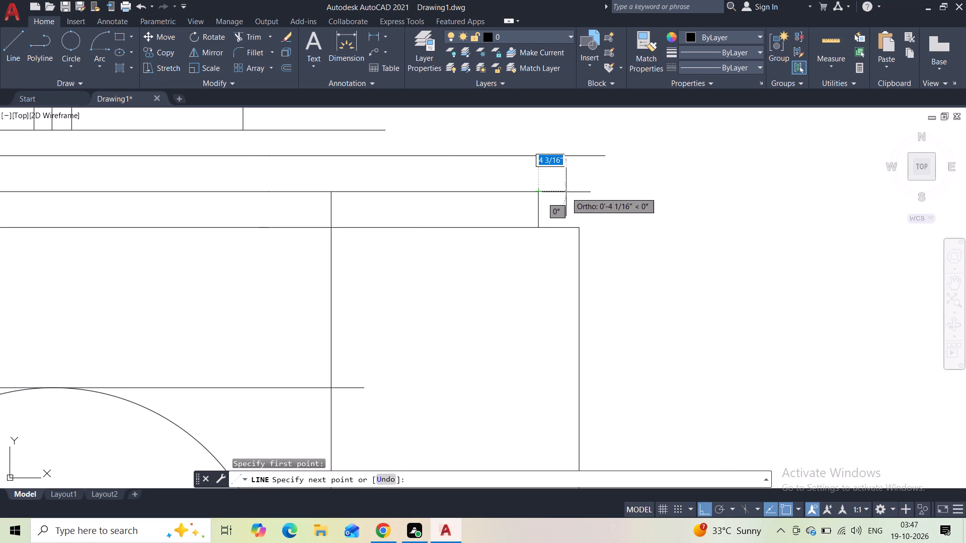
{"action": "left_click", "coordinate": [609, 191]}
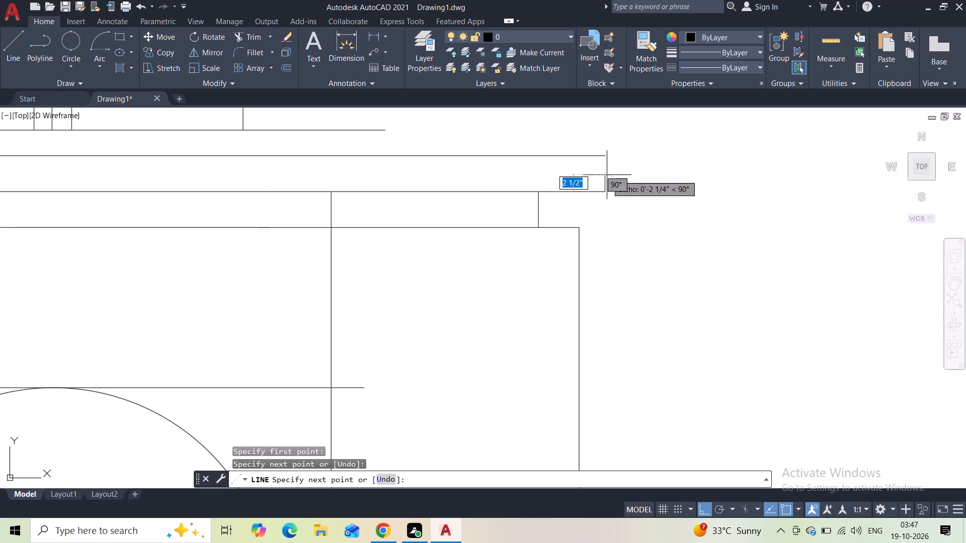
{"action": "left_click", "coordinate": [605, 159]}
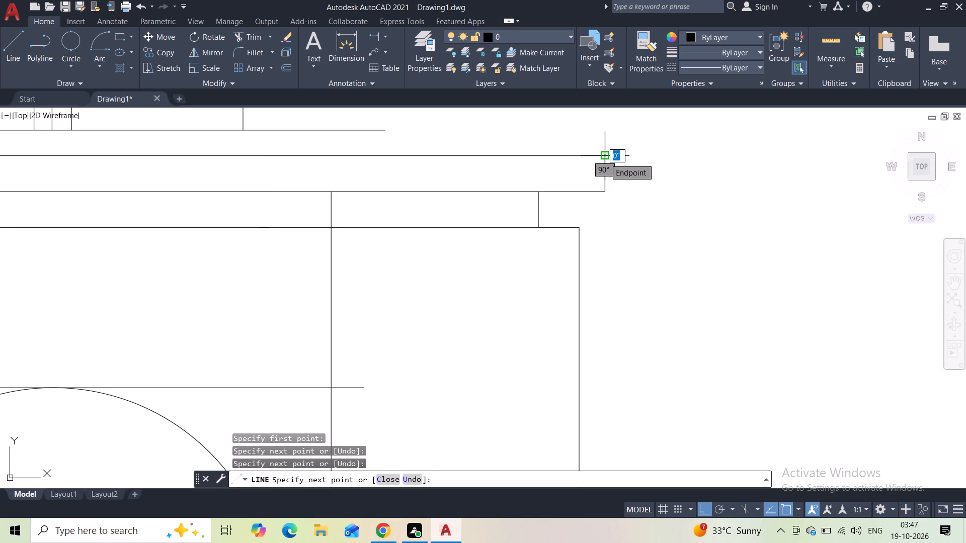
{"action": "key", "text": "Escape"}
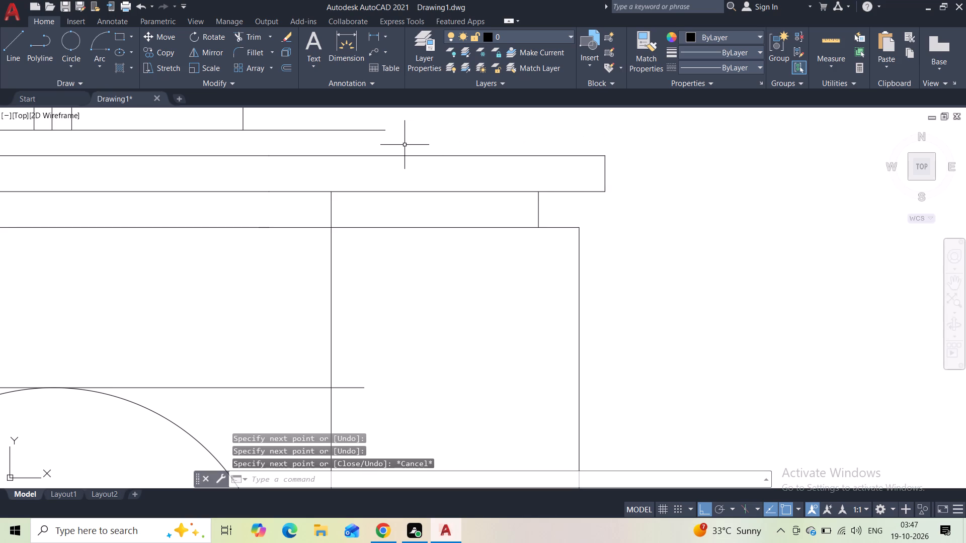
Draw the top cornice line about 3'-8" further outward, close it about 4" down, and return to the middle cornice corner.
{"action": "key", "text": "space"}
{"action": "left_click", "coordinate": [380, 133]}
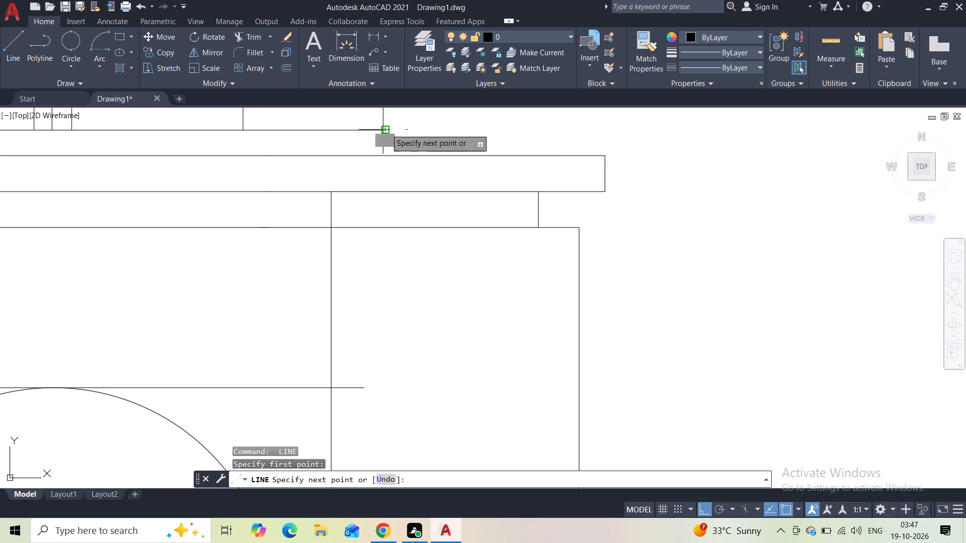
{"action": "left_click", "coordinate": [675, 138]}
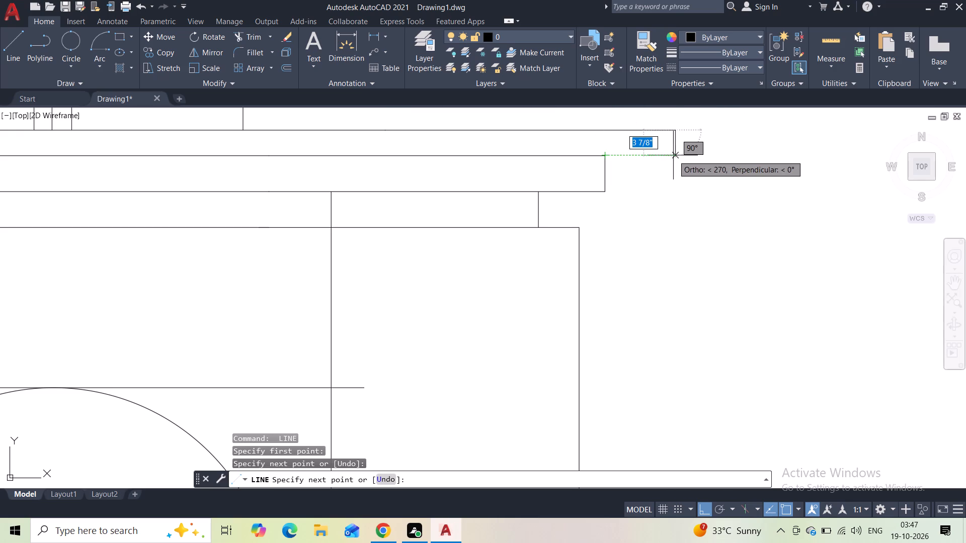
{"action": "left_click", "coordinate": [676, 155]}
{"action": "left_click", "coordinate": [606, 157]}
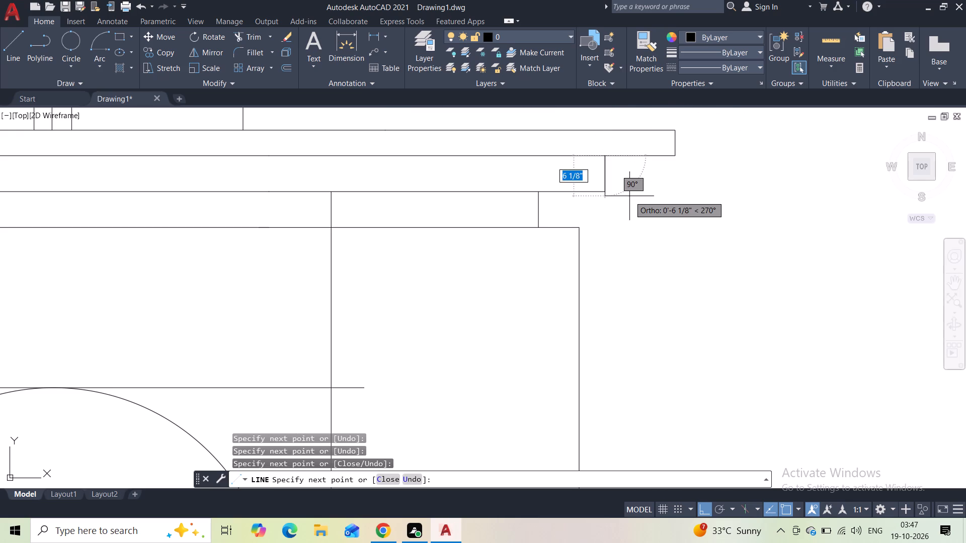
{"action": "key", "text": "Escape"}
Delete the horizontal line running across the tops of the three large arches.
{"action": "scroll", "coordinate": [652, 201], "scroll_direction": "down", "scroll_amount": 3}
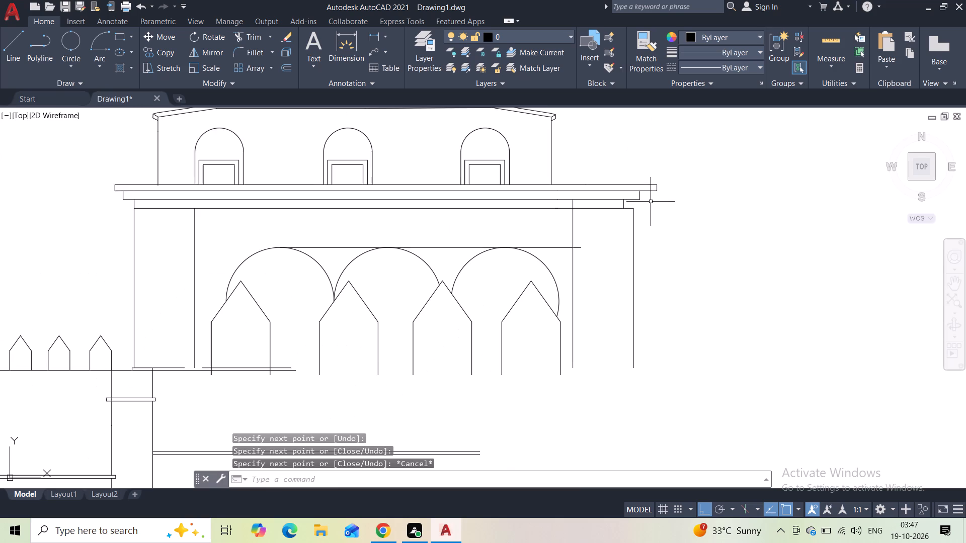
{"action": "scroll", "coordinate": [650, 202], "scroll_direction": "down", "scroll_amount": 1}
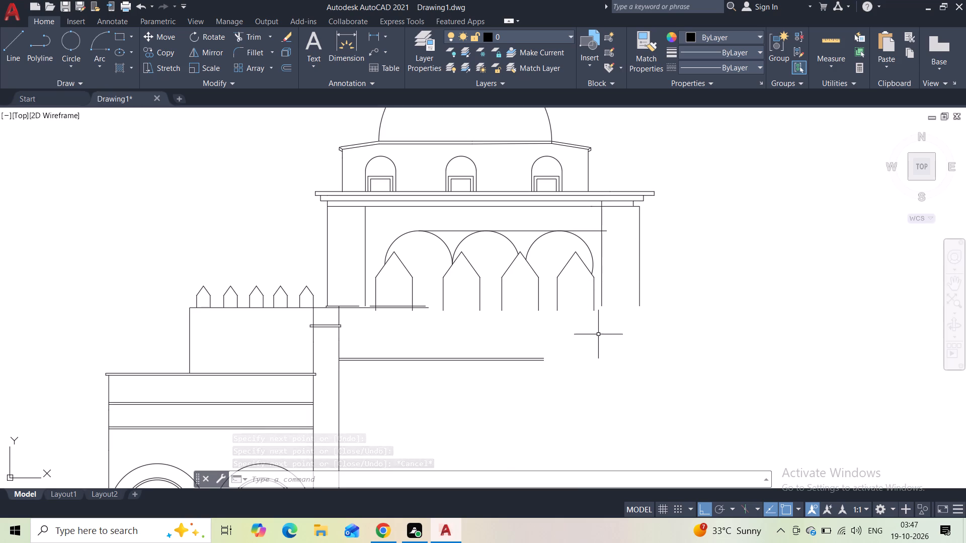
{"action": "middle_click_drag", "start_coordinate": [590, 336], "coordinate": [560, 268]}
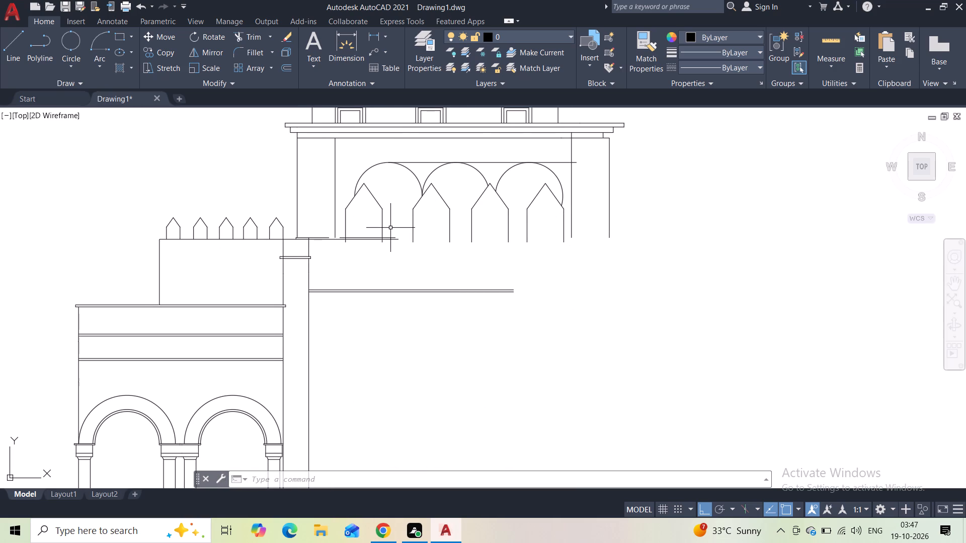
{"action": "scroll", "coordinate": [390, 228], "scroll_direction": "up", "scroll_amount": 1}
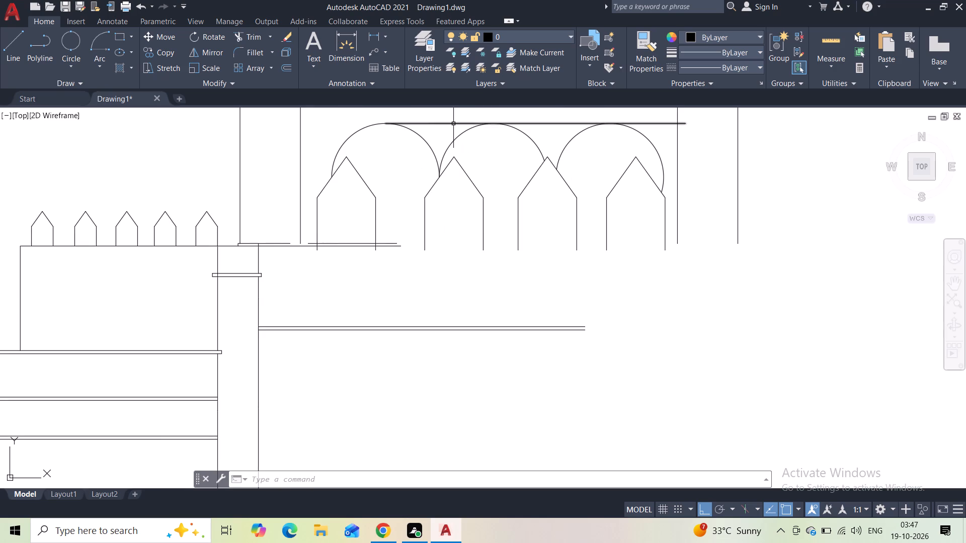
{"action": "left_click", "coordinate": [453, 124]}
{"action": "key", "text": "Delete"}
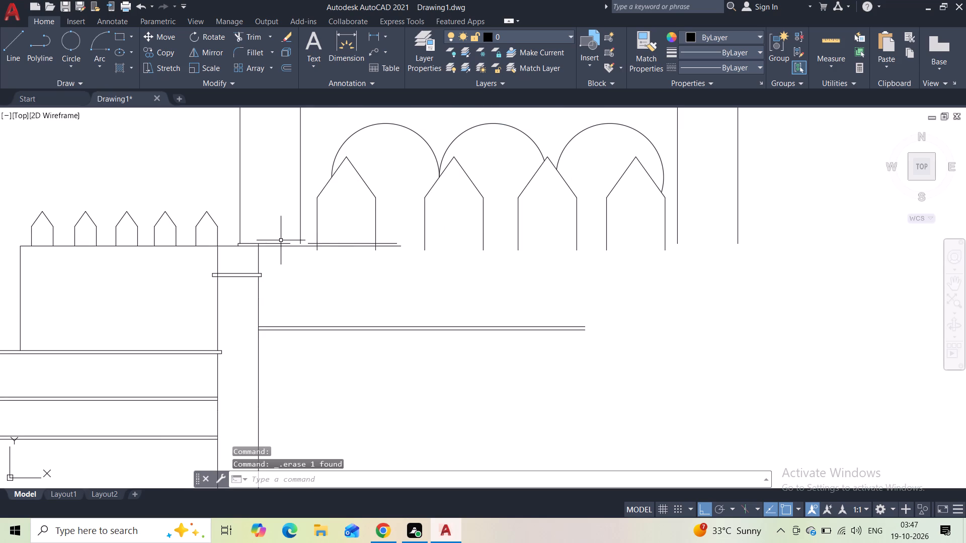
Draw a horizontal line bridging the gap in the upper base line beneath the domed storey's inner wall line.
{"action": "scroll", "coordinate": [279, 240], "scroll_direction": "up", "scroll_amount": 3}
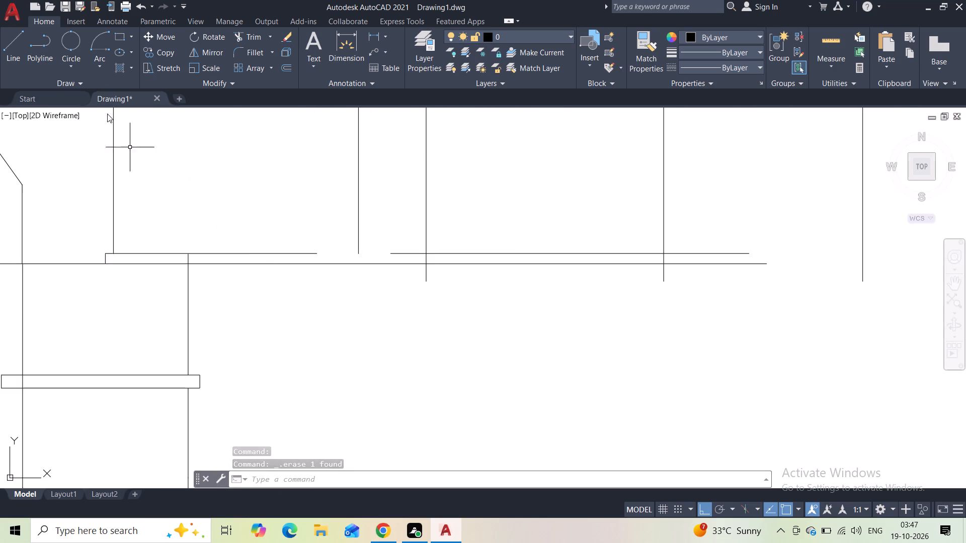
{"action": "left_click", "coordinate": [15, 49]}
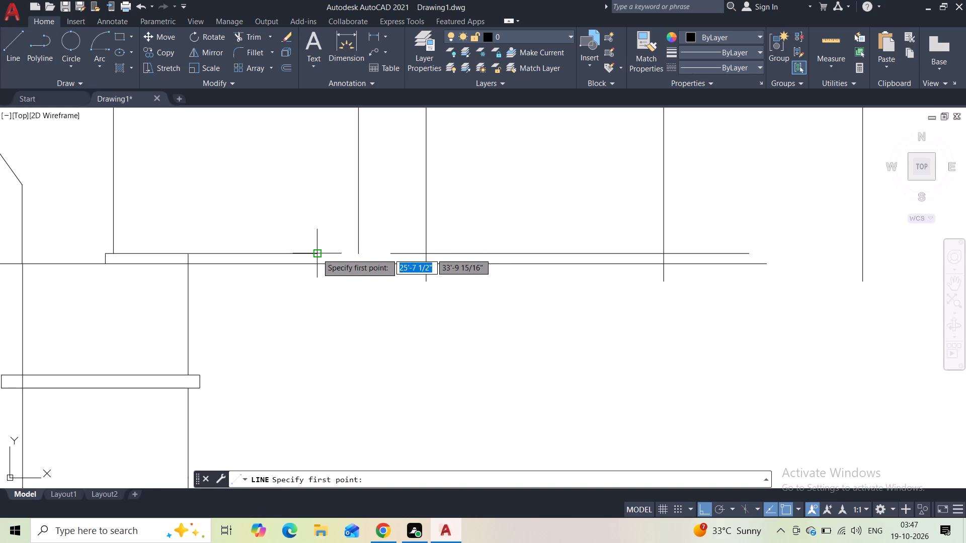
{"action": "left_click", "coordinate": [317, 253]}
{"action": "left_click", "coordinate": [390, 256]}
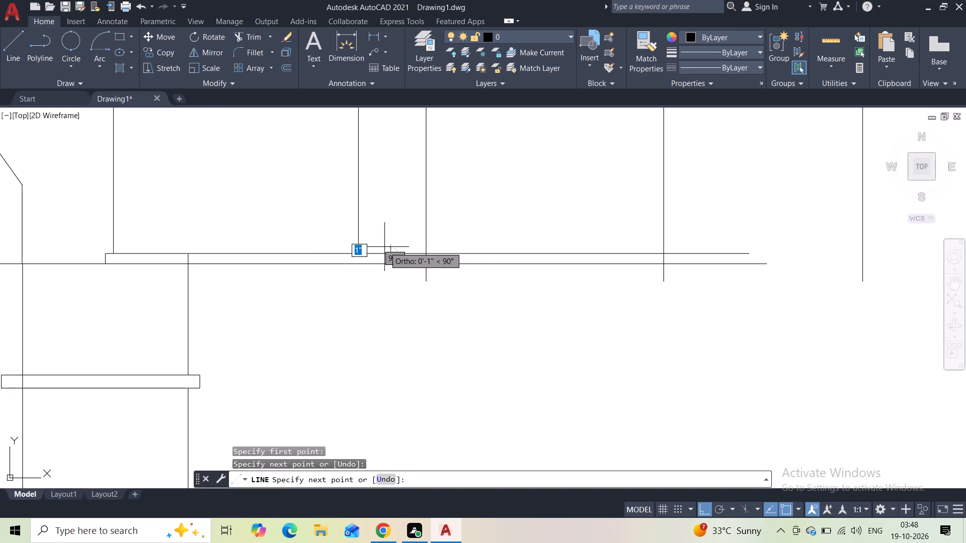
{"action": "key", "text": "Escape"}
Extend the domed storey's lower base line with a horizontal line about 17'-4" long to the far outer wall line.
{"action": "key", "text": "space"}
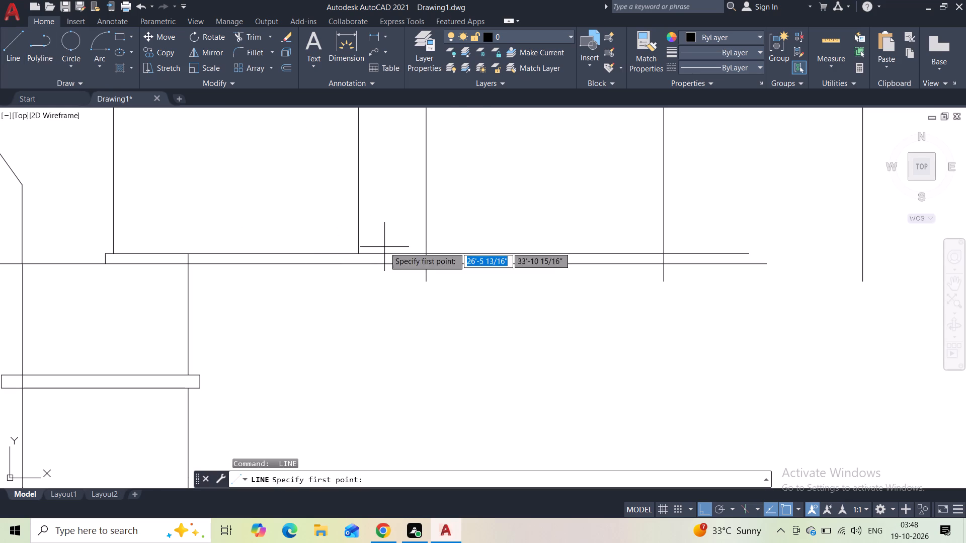
{"action": "scroll", "coordinate": [352, 240], "scroll_direction": "down", "scroll_amount": 1}
{"action": "middle_click_drag", "start_coordinate": [383, 303], "coordinate": [84, 274]}
{"action": "left_click", "coordinate": [312, 230]}
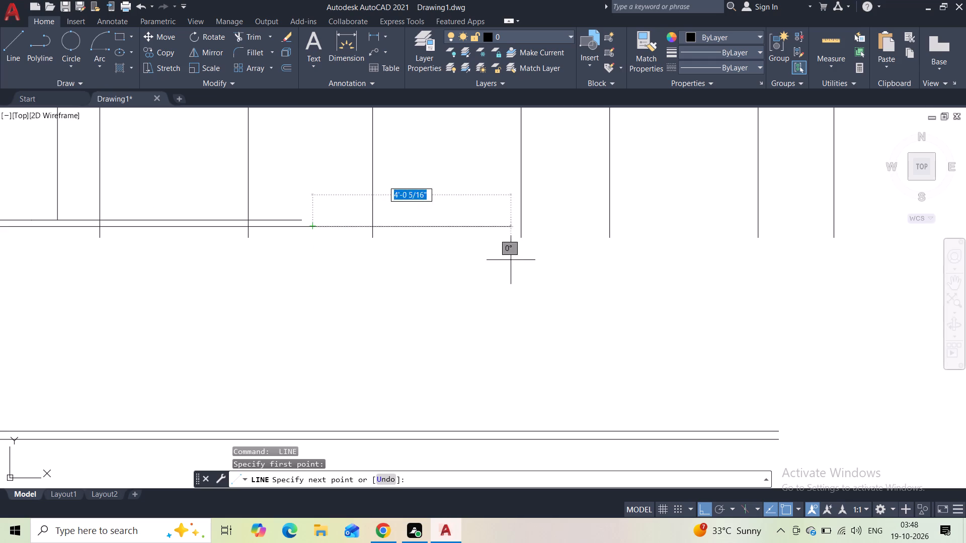
{"action": "middle_click_drag", "start_coordinate": [511, 260], "coordinate": [51, 291]}
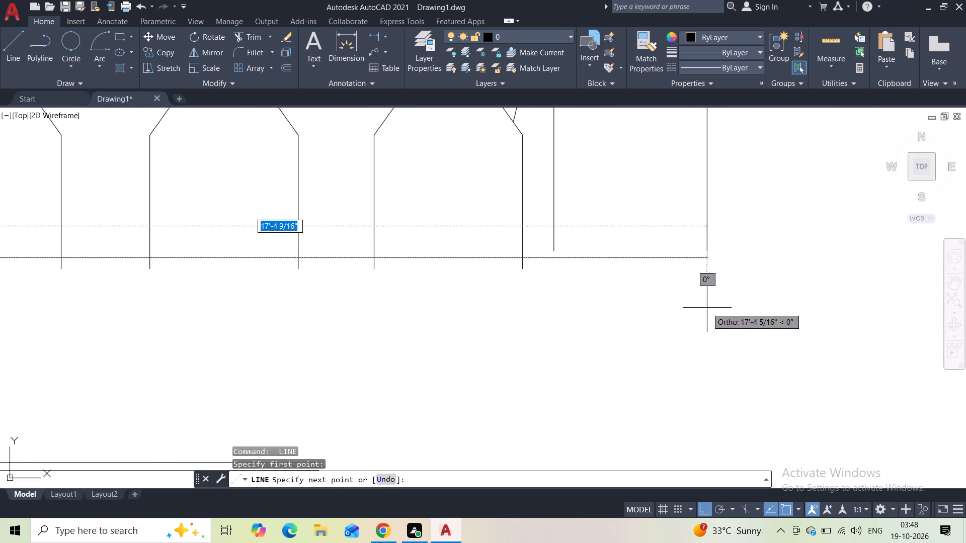
{"action": "left_click", "coordinate": [708, 307]}
{"action": "key", "text": "space"}
Extend the domed storey's upper base line with a horizontal line about 17'-6" long to the foot of the far outer wall.
{"action": "key", "text": "space"}
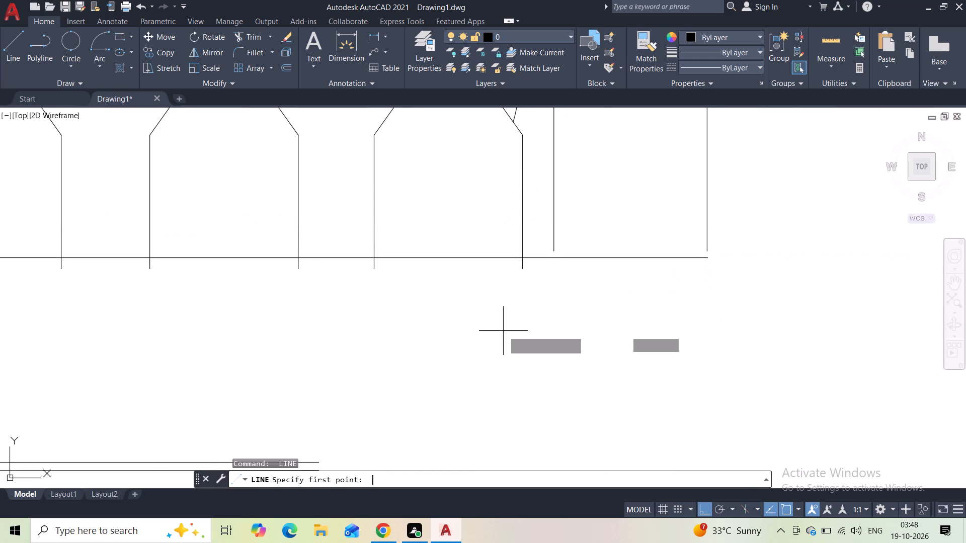
{"action": "middle_click_drag", "start_coordinate": [317, 310], "coordinate": [656, 309]}
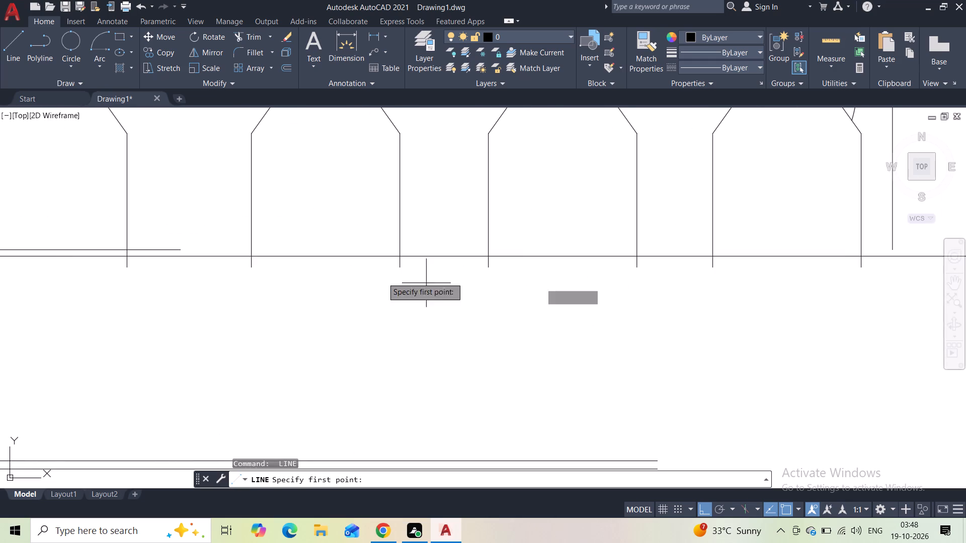
{"action": "left_click", "coordinate": [182, 251]}
{"action": "middle_click_drag", "start_coordinate": [360, 265], "coordinate": [169, 274]}
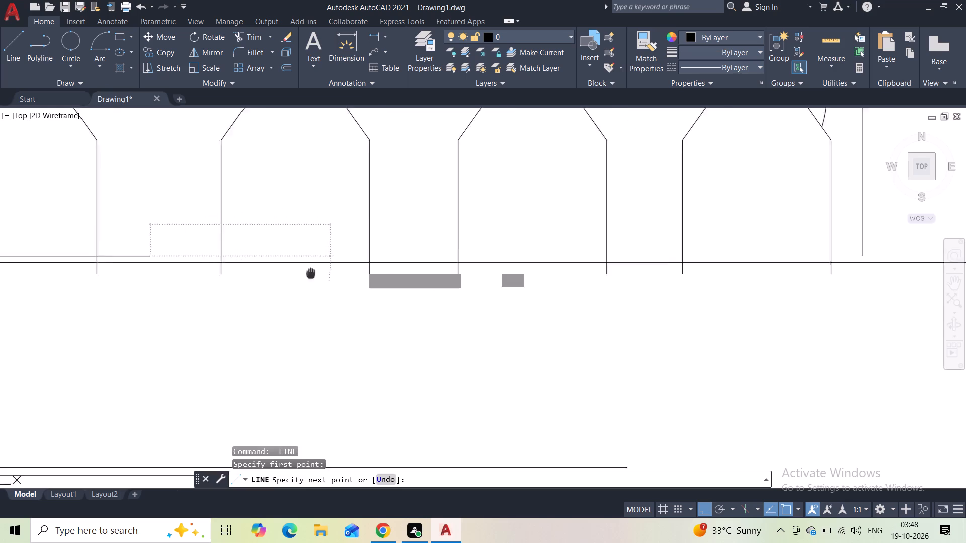
{"action": "middle_click_drag", "start_coordinate": [169, 274], "coordinate": [0, 243]}
{"action": "left_click", "coordinate": [586, 231]}
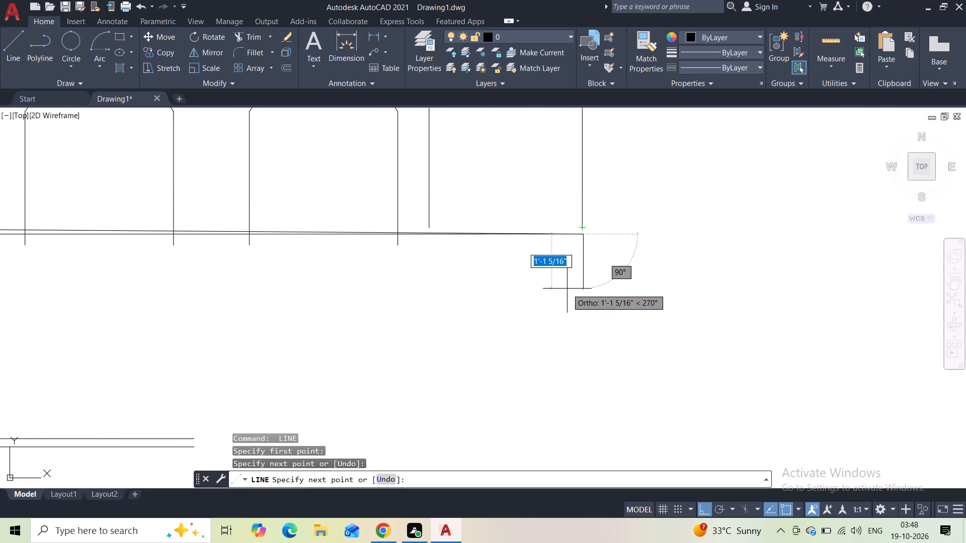
{"action": "key", "text": "ctrl+z"}
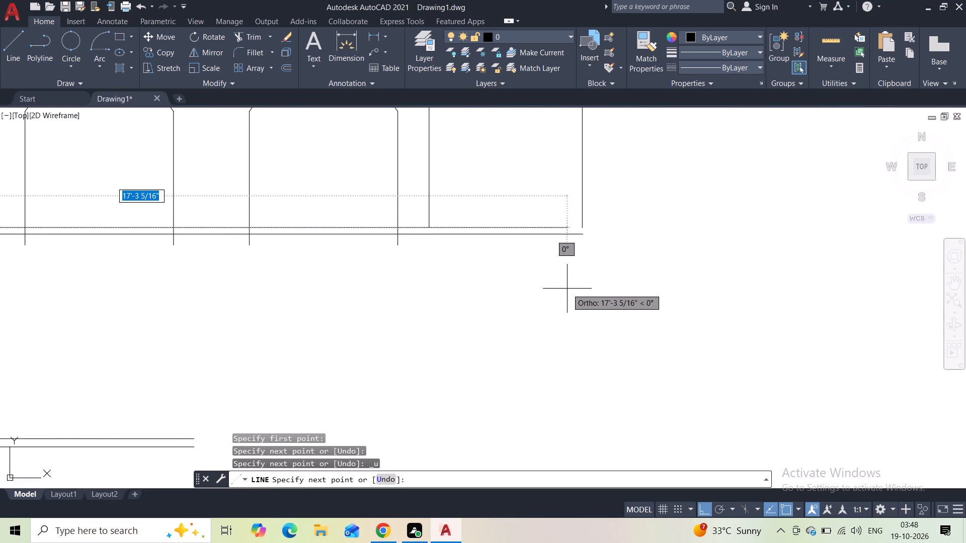
{"action": "scroll", "coordinate": [567, 289], "scroll_direction": "up", "scroll_amount": 2}
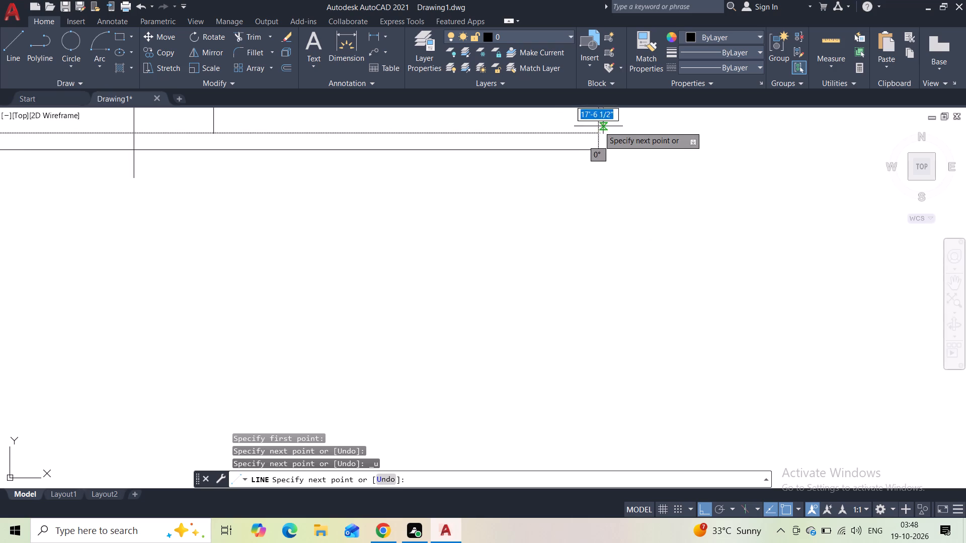
{"action": "left_click", "coordinate": [604, 130]}
{"action": "key", "text": "Escape"}
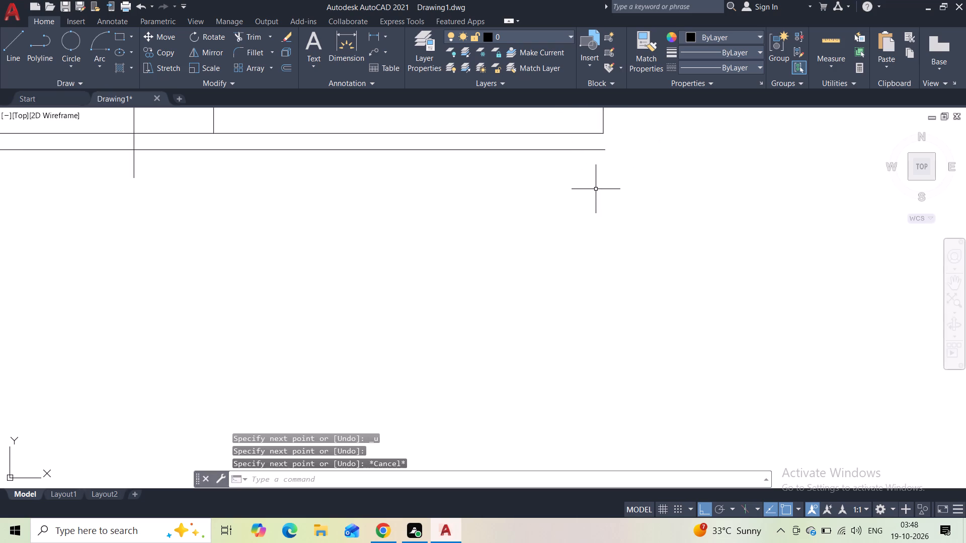
Mirror the battlemented two-arch wing together with the adjoining narrow tower, its cap band and base, and the ground line.
{"action": "scroll", "coordinate": [600, 233], "scroll_direction": "down", "scroll_amount": 2}
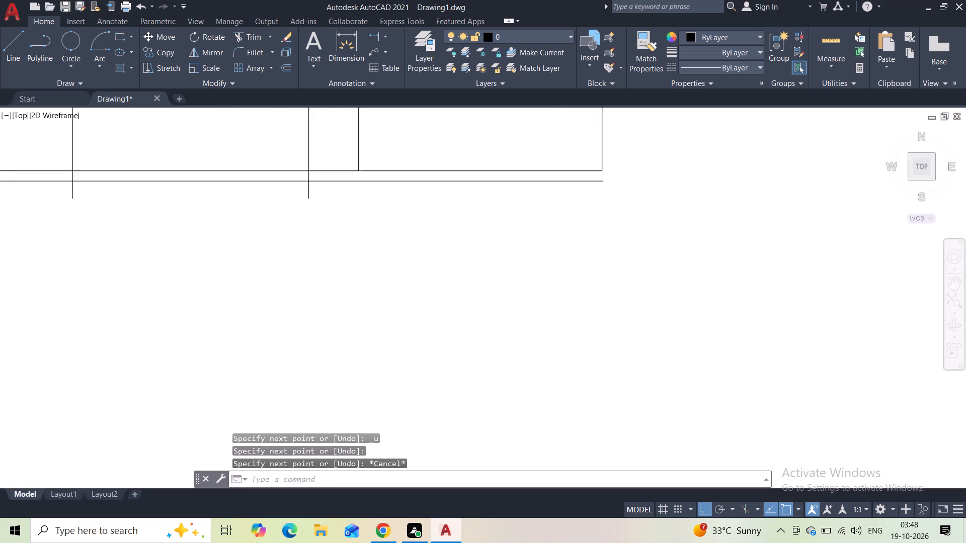
{"action": "scroll", "coordinate": [600, 233], "scroll_direction": "down", "scroll_amount": 2}
{"action": "scroll", "coordinate": [553, 245], "scroll_direction": "down", "scroll_amount": 1}
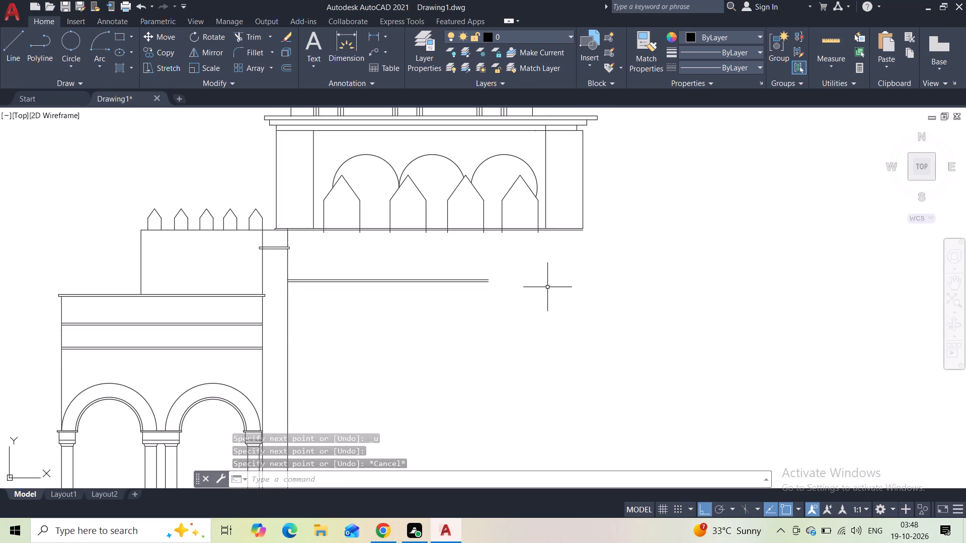
{"action": "scroll", "coordinate": [547, 288], "scroll_direction": "down", "scroll_amount": 1}
{"action": "middle_click_drag", "start_coordinate": [540, 305], "coordinate": [562, 246]}
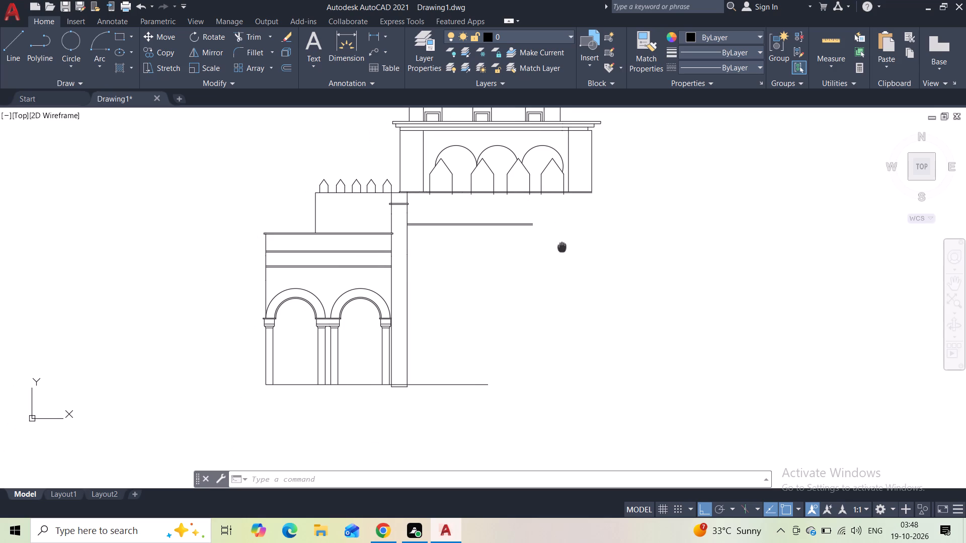
{"action": "middle_click_drag", "start_coordinate": [562, 246], "coordinate": [572, 243]}
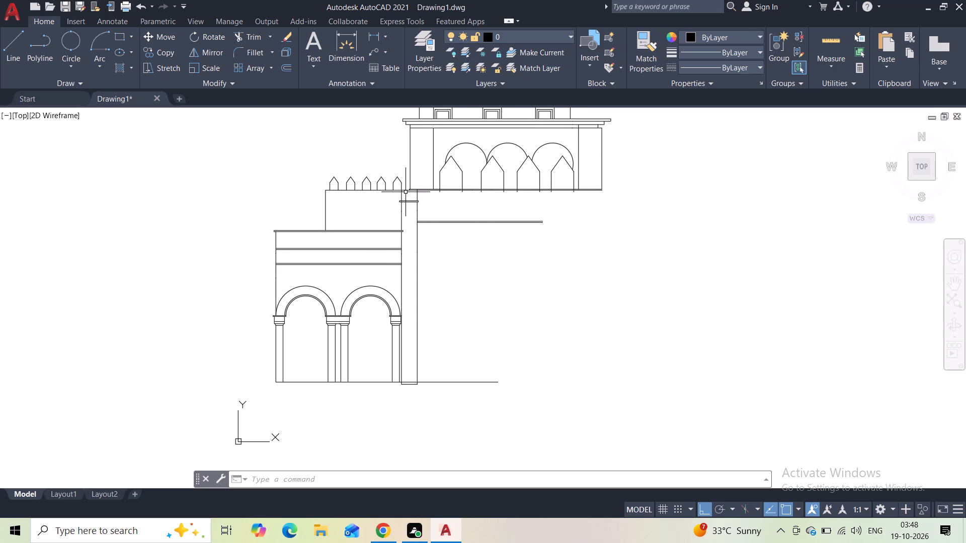
{"action": "left_click", "coordinate": [401, 162]}
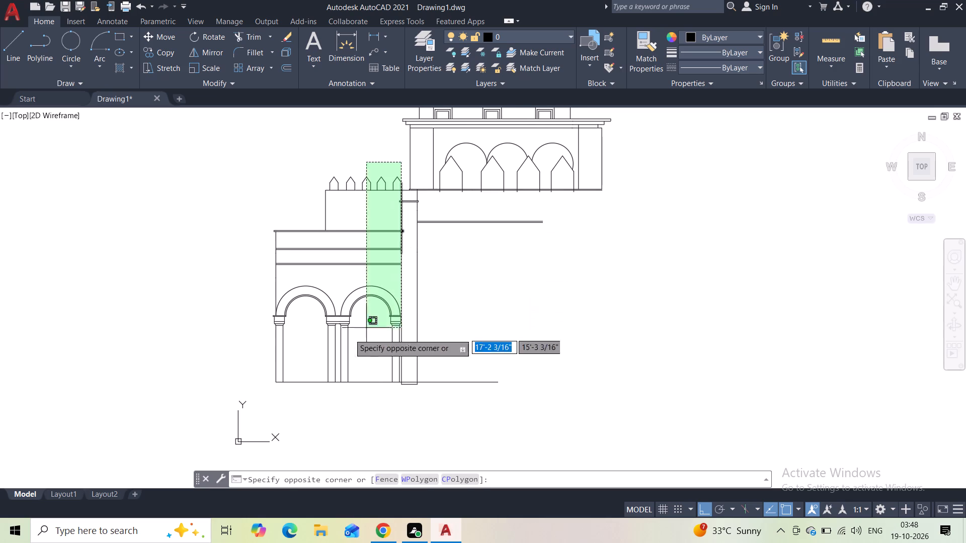
{"action": "left_click", "coordinate": [245, 363]}
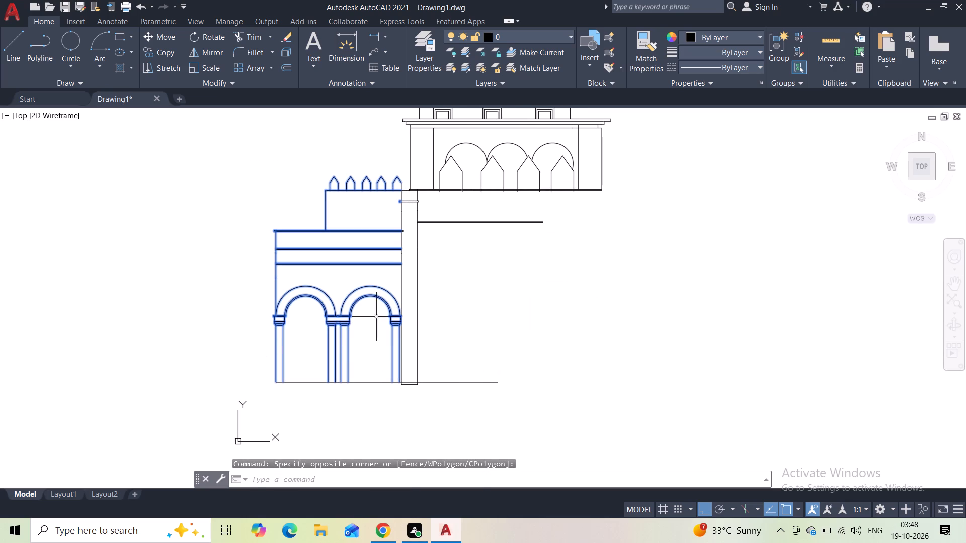
{"action": "scroll", "coordinate": [413, 201], "scroll_direction": "up", "scroll_amount": 3}
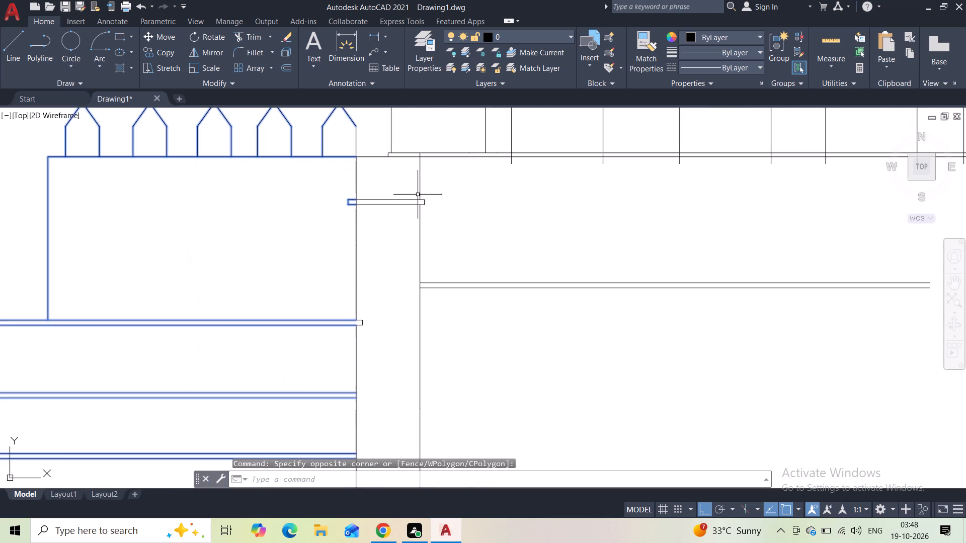
{"action": "left_click", "coordinate": [432, 187]}
{"action": "left_click", "coordinate": [398, 226]}
{"action": "left_click", "coordinate": [430, 265]}
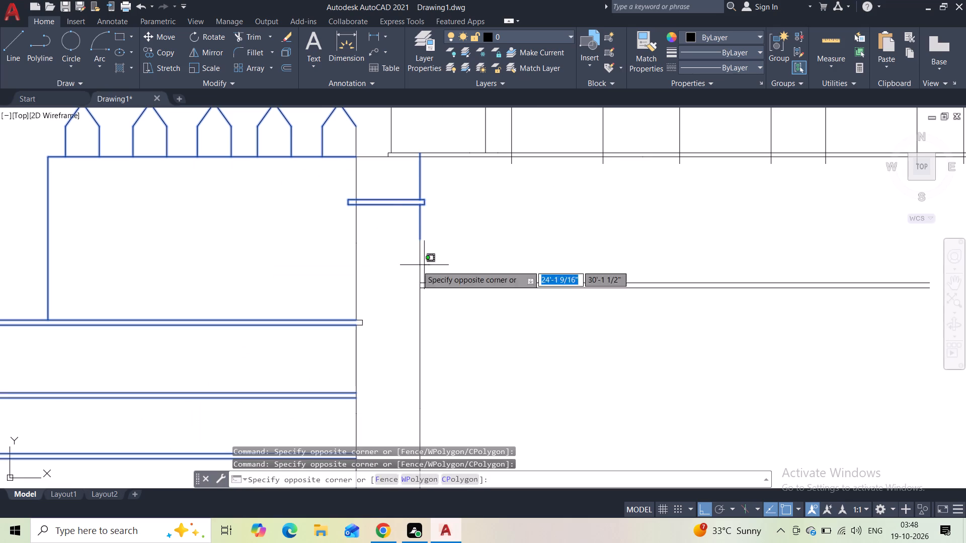
{"action": "left_click", "coordinate": [396, 271]}
{"action": "left_click", "coordinate": [376, 225]}
{"action": "left_click", "coordinate": [295, 251]}
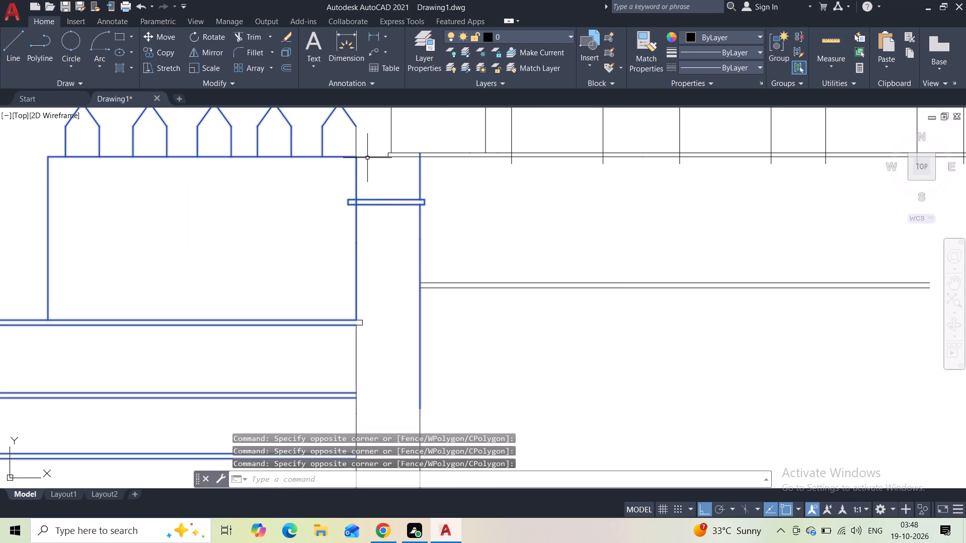
{"action": "left_click", "coordinate": [367, 157]}
{"action": "scroll", "coordinate": [363, 177], "scroll_direction": "down", "scroll_amount": 1}
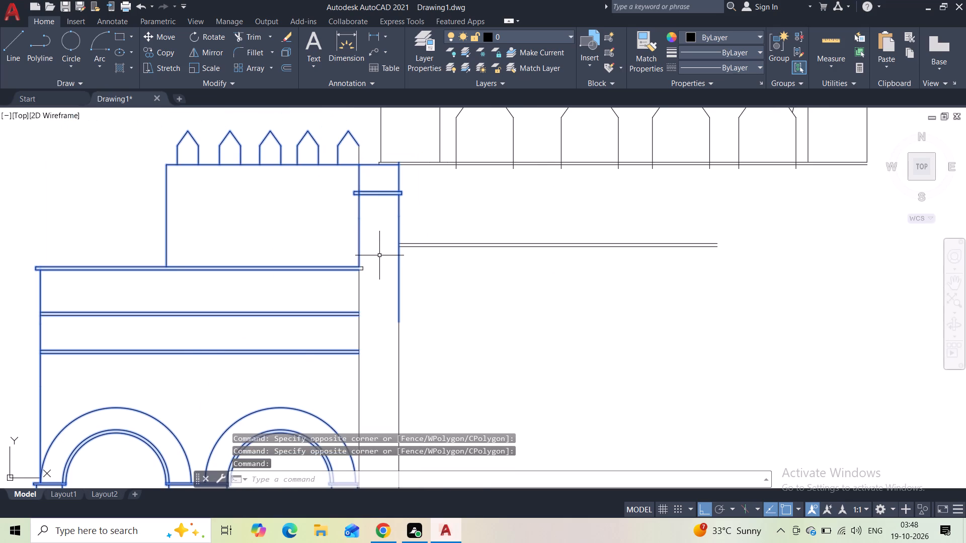
{"action": "scroll", "coordinate": [379, 255], "scroll_direction": "down", "scroll_amount": 1}
{"action": "scroll", "coordinate": [360, 196], "scroll_direction": "up", "scroll_amount": 3}
{"action": "left_click", "coordinate": [383, 166]}
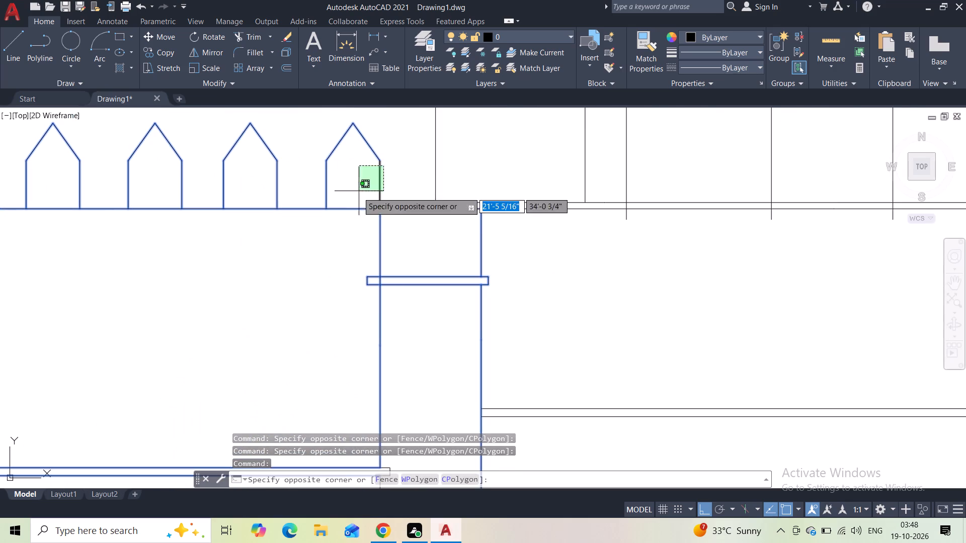
{"action": "left_click", "coordinate": [358, 192]}
{"action": "scroll", "coordinate": [353, 303], "scroll_direction": "down", "scroll_amount": 1}
{"action": "middle_click_drag", "start_coordinate": [351, 304], "coordinate": [295, 205]}
{"action": "scroll", "coordinate": [297, 216], "scroll_direction": "down", "scroll_amount": 2}
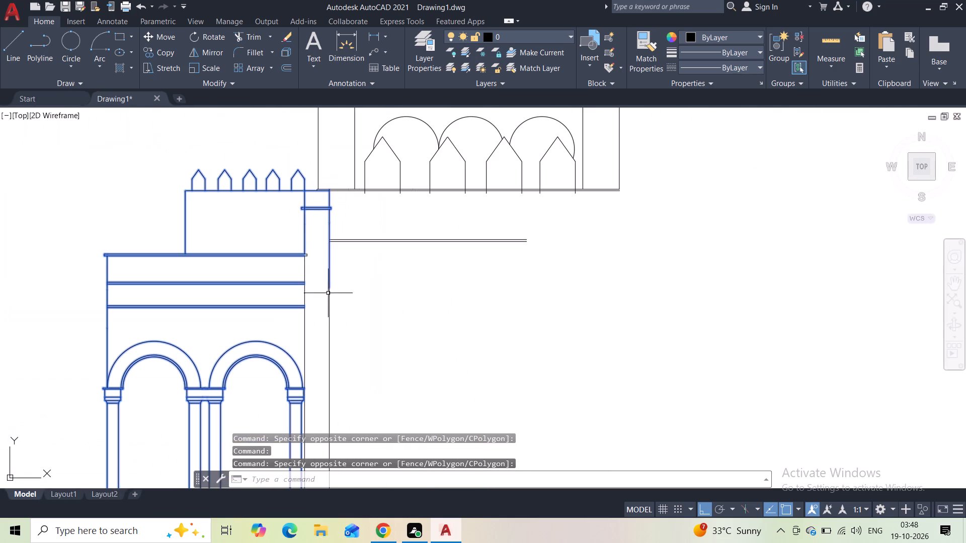
{"action": "left_click", "coordinate": [358, 327]}
{"action": "left_click", "coordinate": [280, 340]}
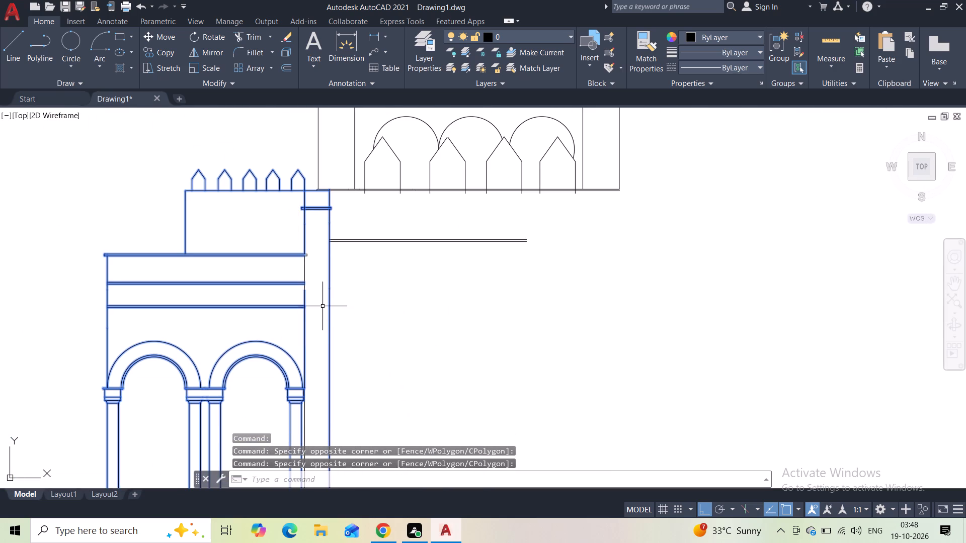
{"action": "left_click", "coordinate": [316, 270]}
{"action": "left_click", "coordinate": [280, 287]}
{"action": "left_click", "coordinate": [313, 247]}
{"action": "left_click", "coordinate": [287, 270]}
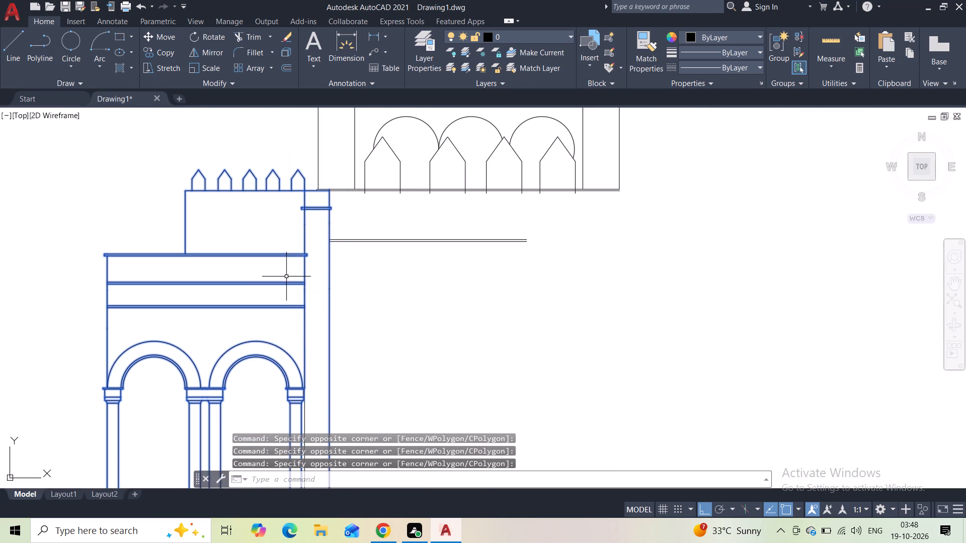
{"action": "scroll", "coordinate": [296, 253], "scroll_direction": "up", "scroll_amount": 1}
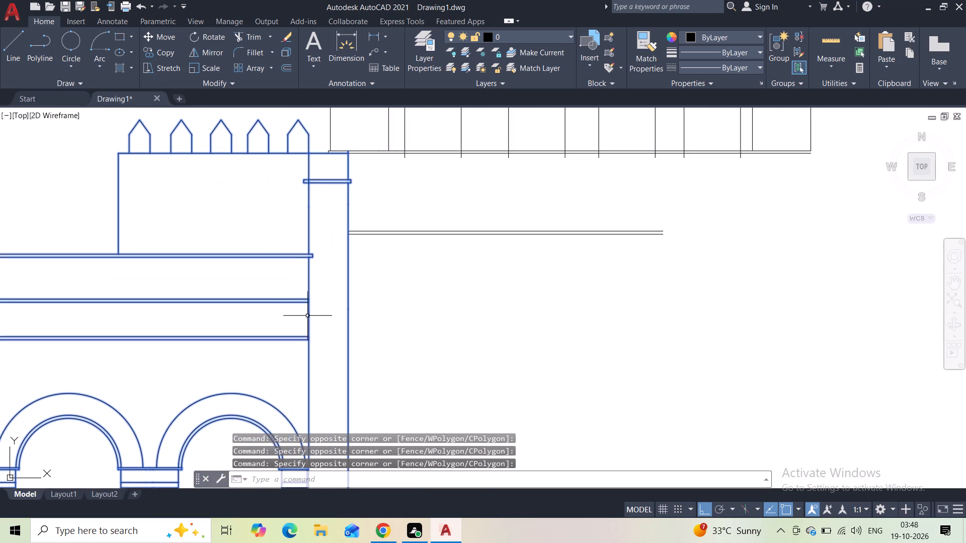
{"action": "middle_click_drag", "start_coordinate": [306, 318], "coordinate": [293, 144]}
{"action": "middle_click_drag", "start_coordinate": [320, 315], "coordinate": [315, 304]}
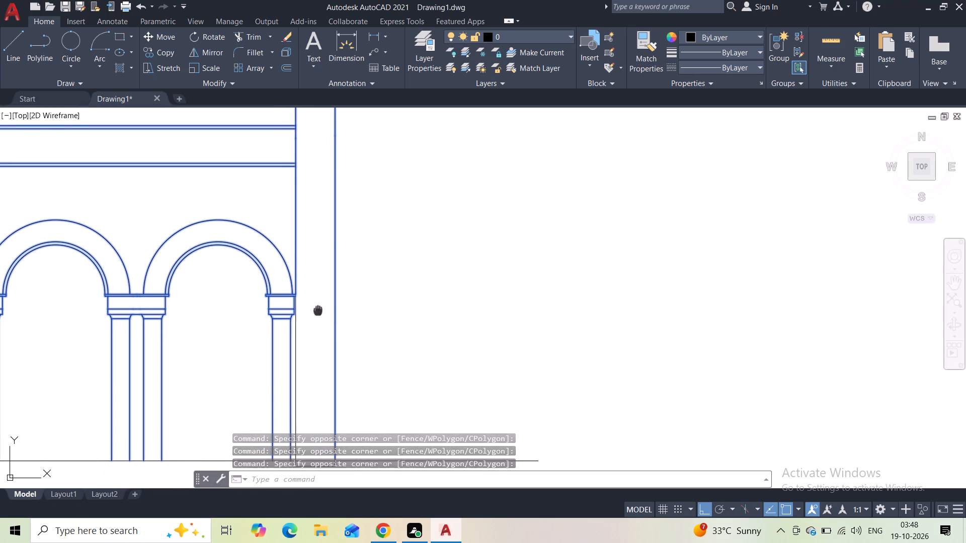
{"action": "middle_click_drag", "start_coordinate": [315, 304], "coordinate": [336, 201]}
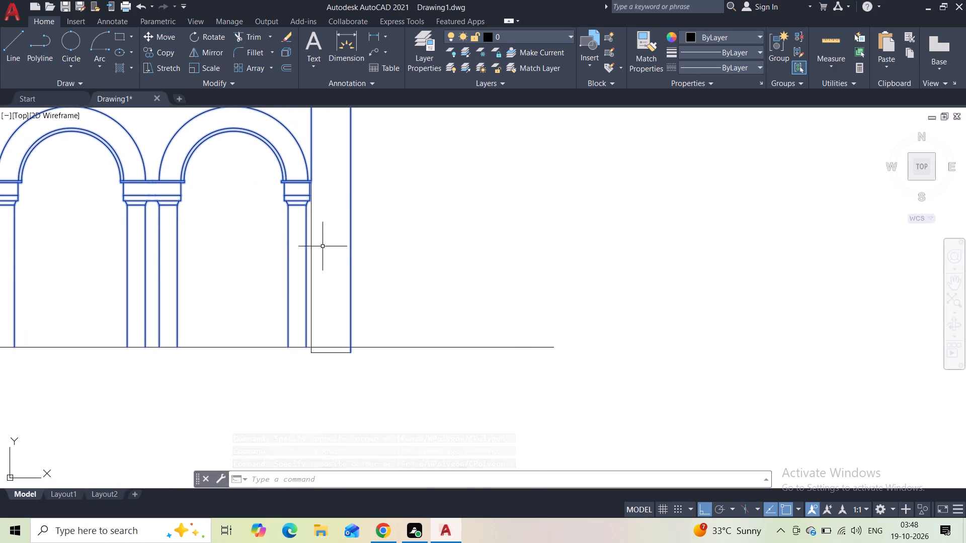
{"action": "left_click", "coordinate": [327, 237]}
{"action": "left_click_drag", "start_coordinate": [289, 266], "coordinate": [278, 273]}
{"action": "scroll", "coordinate": [322, 358], "scroll_direction": "up", "scroll_amount": 2}
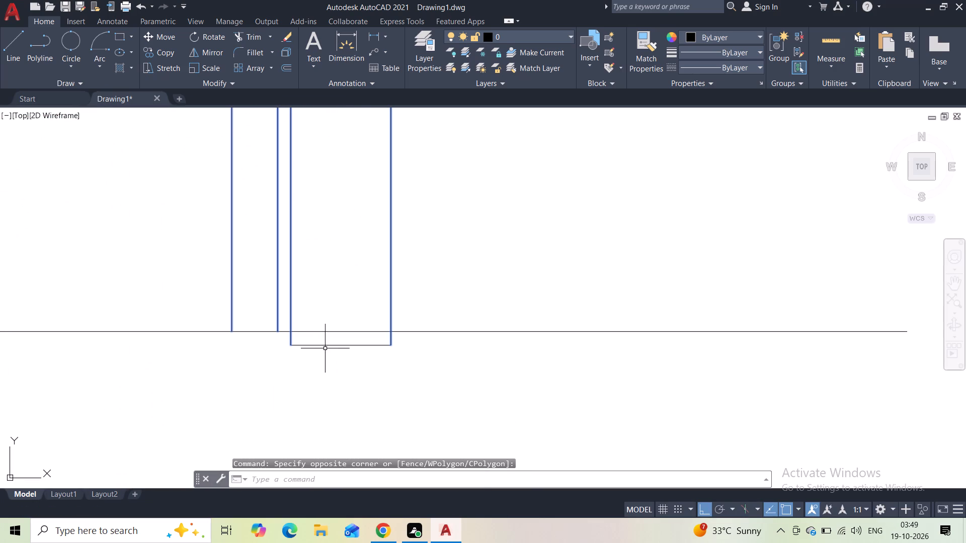
{"action": "left_click", "coordinate": [327, 346]}
{"action": "scroll", "coordinate": [268, 347], "scroll_direction": "down", "scroll_amount": 3}
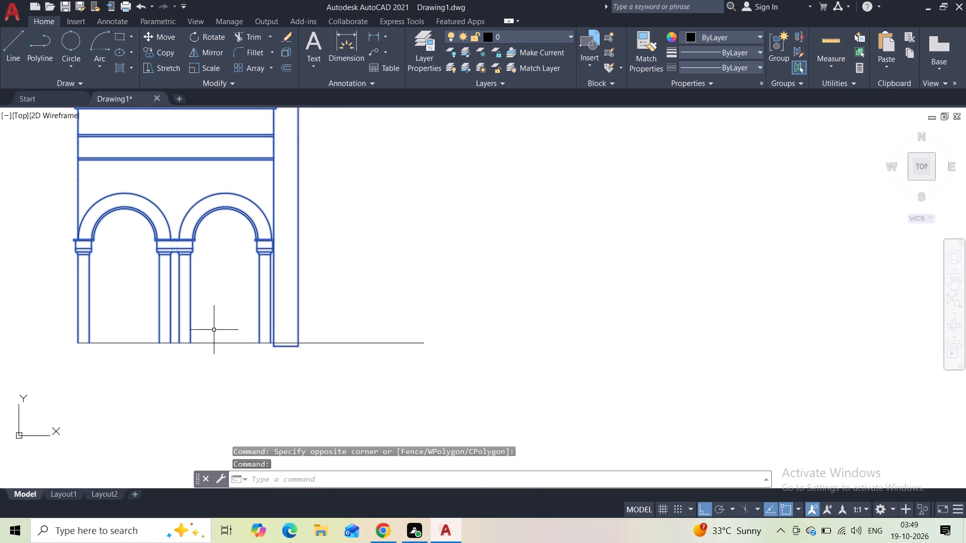
{"action": "left_click", "coordinate": [211, 342]}
{"action": "middle_click_drag", "start_coordinate": [222, 303], "coordinate": [178, 409]}
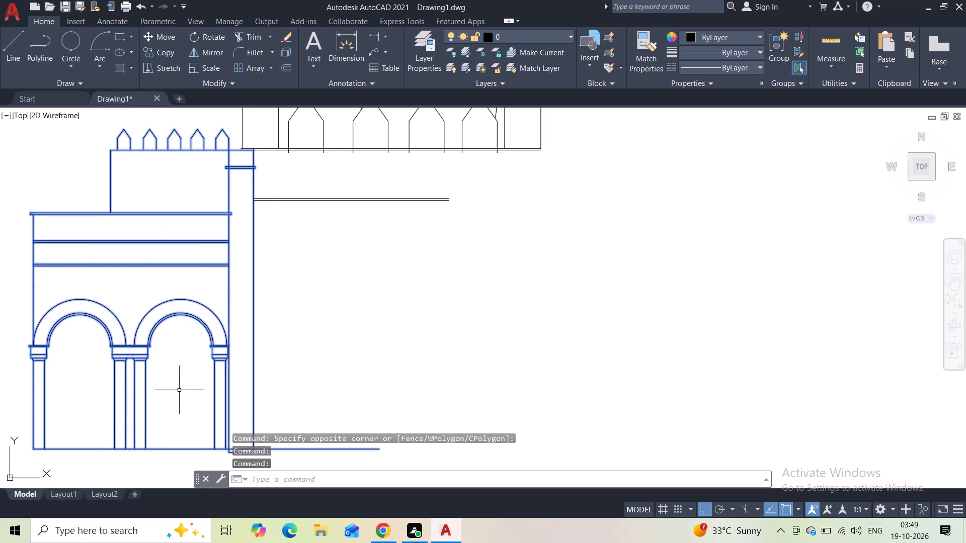
{"action": "scroll", "coordinate": [186, 350], "scroll_direction": "down", "scroll_amount": 1}
{"action": "left_click", "coordinate": [210, 54]}
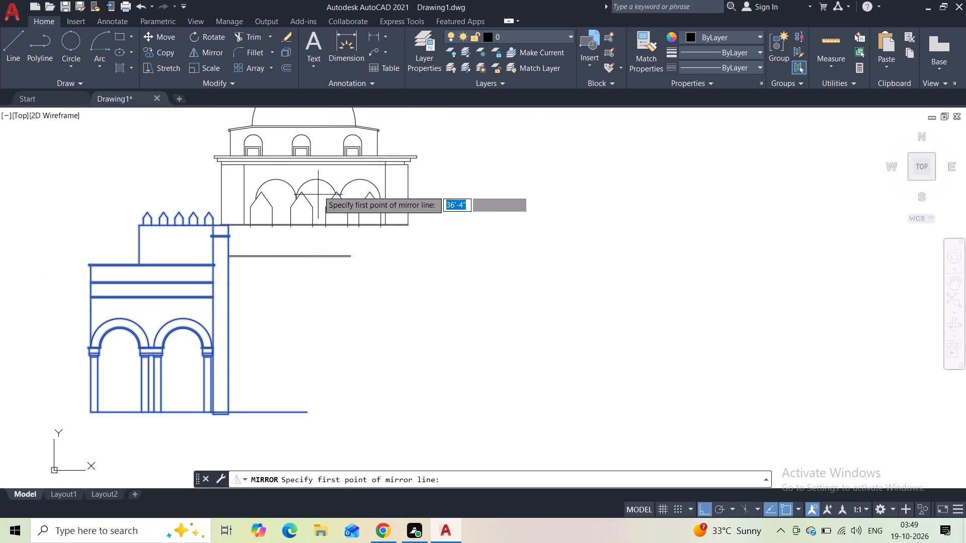
{"action": "scroll", "coordinate": [315, 166], "scroll_direction": "down", "scroll_amount": 1}
{"action": "middle_click_drag", "start_coordinate": [314, 165], "coordinate": [312, 234]}
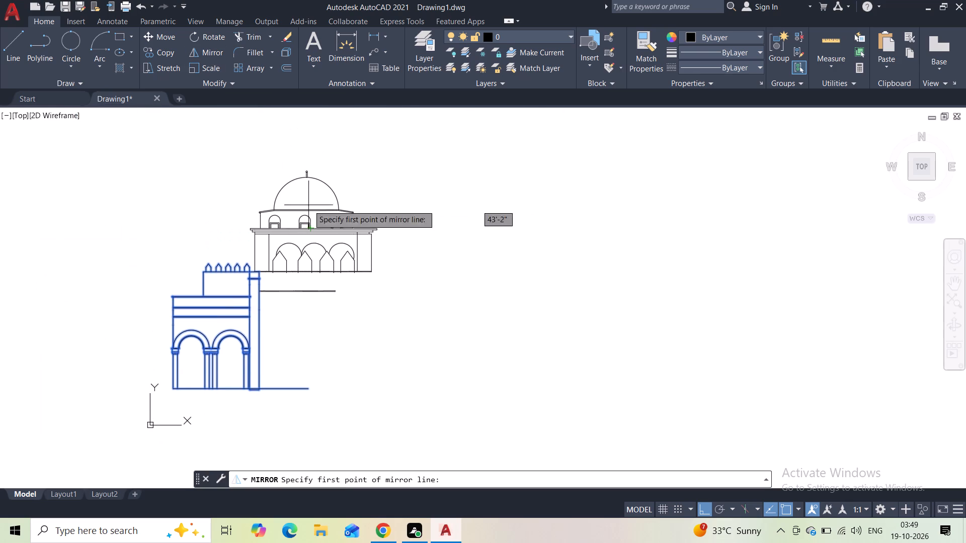
{"action": "scroll", "coordinate": [308, 181], "scroll_direction": "up", "scroll_amount": 3}
{"action": "middle_click_drag", "start_coordinate": [295, 272], "coordinate": [304, 161]}
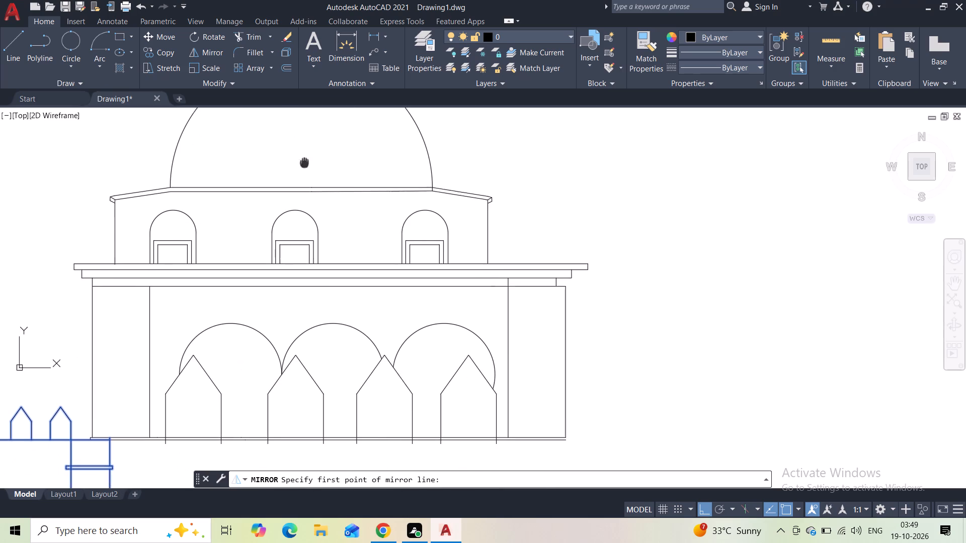
{"action": "middle_click_drag", "start_coordinate": [310, 381], "coordinate": [296, 233]}
{"action": "middle_click_drag", "start_coordinate": [312, 330], "coordinate": [297, 279]}
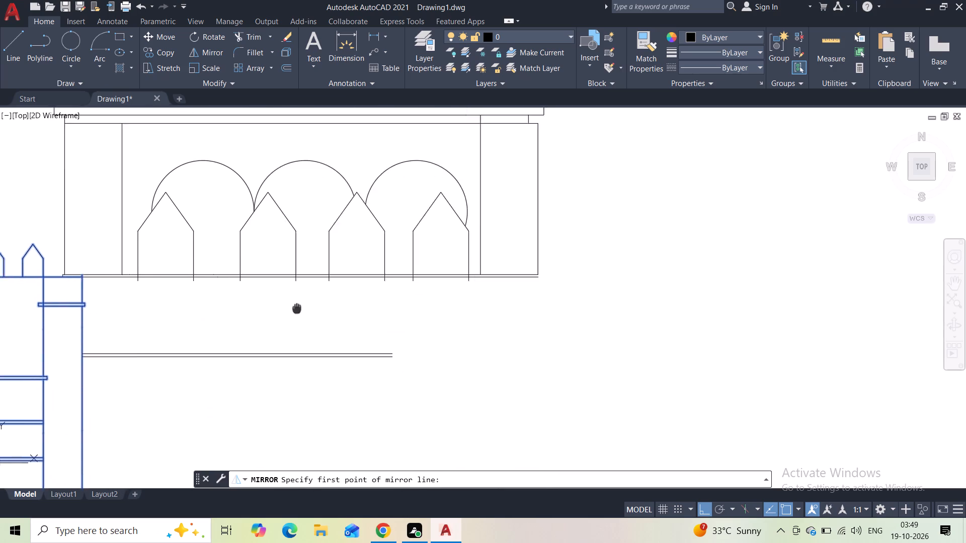
{"action": "middle_click_drag", "start_coordinate": [297, 279], "coordinate": [313, 179]}
{"action": "scroll", "coordinate": [312, 224], "scroll_direction": "down", "scroll_amount": 2}
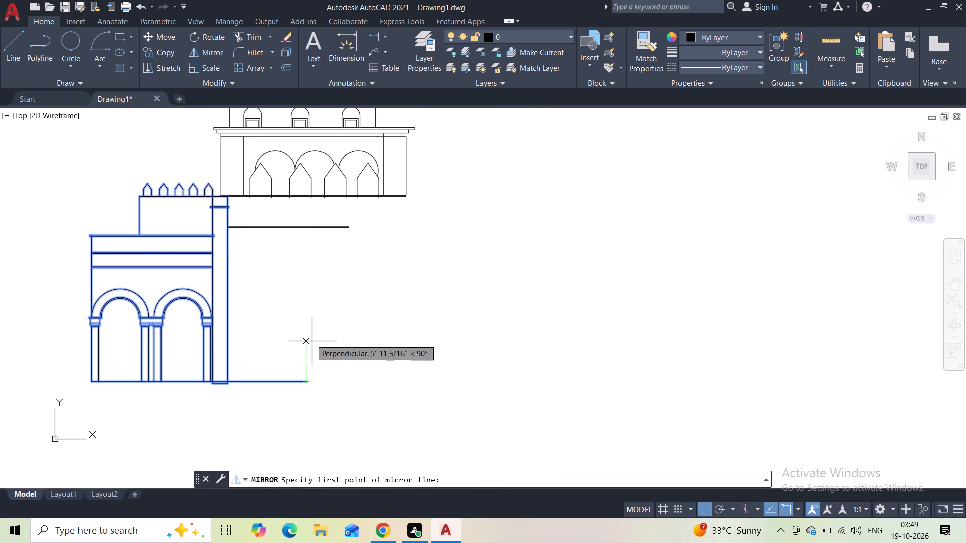
Complete the mirror across a vertical line through the ground line's free end, keeping the source wing and tower.
{"action": "left_click", "coordinate": [306, 383]}
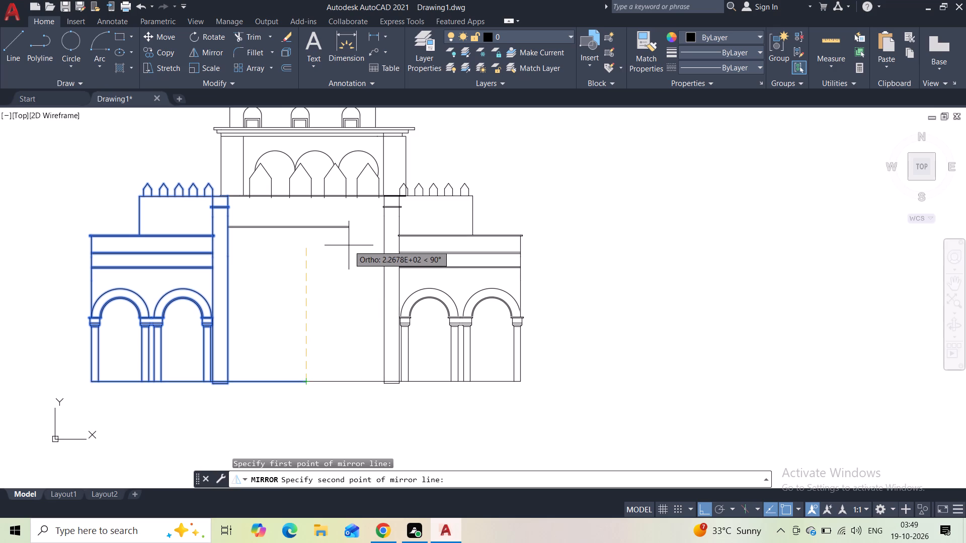
{"action": "left_click", "coordinate": [349, 245]}
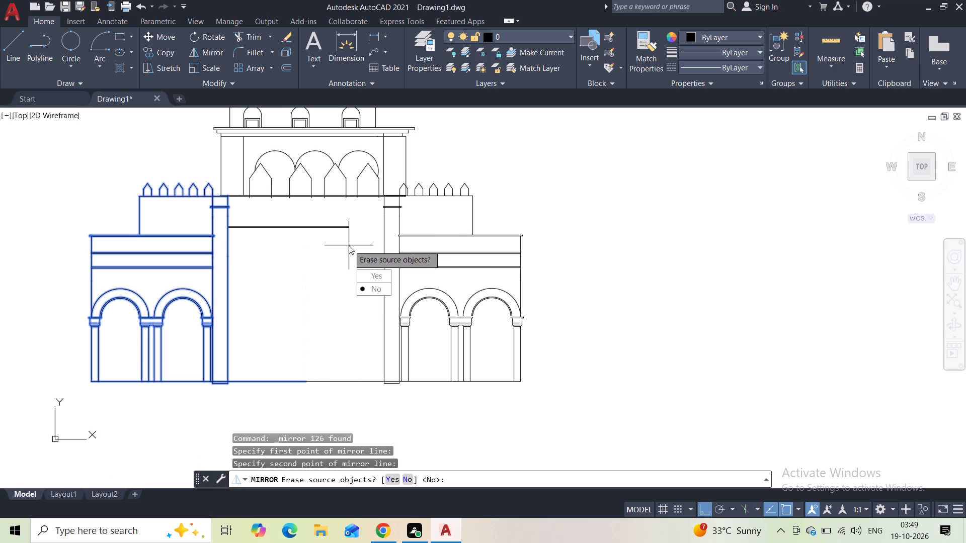
{"action": "left_click_drag", "start_coordinate": [374, 292], "coordinate": [349, 245]}
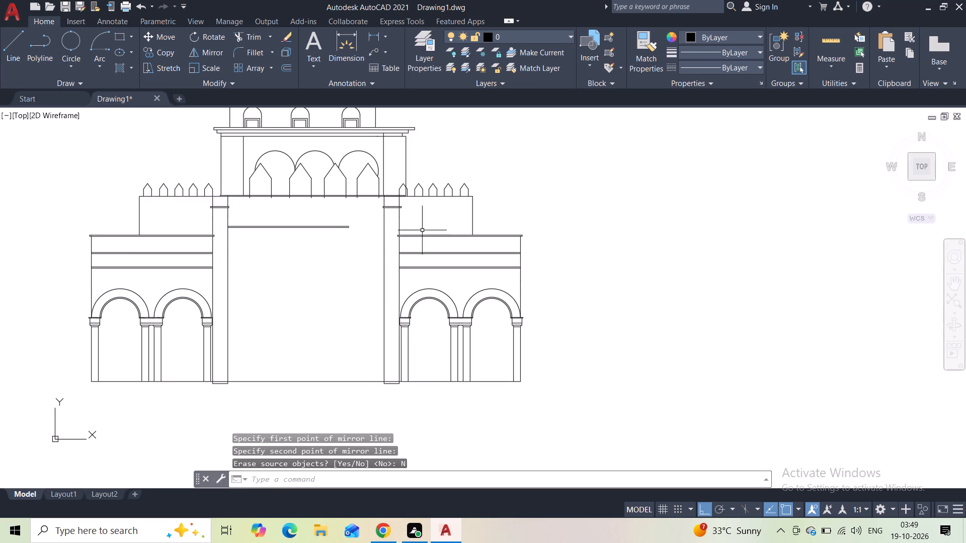
Examine how the mirrored tower and battlements meet the domed storey's wall and base lines.
{"action": "scroll", "coordinate": [396, 194], "scroll_direction": "up", "scroll_amount": 4}
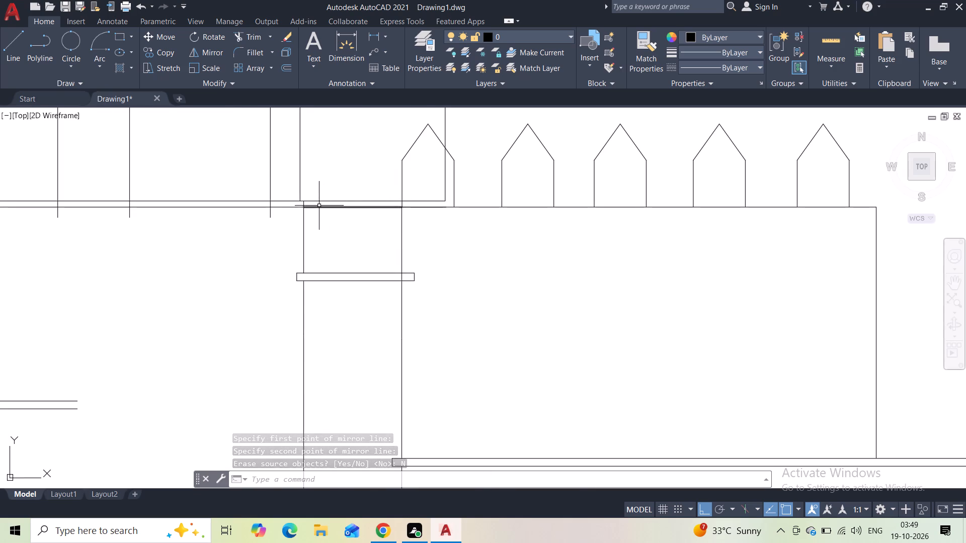
{"action": "scroll", "coordinate": [390, 212], "scroll_direction": "down", "scroll_amount": 3}
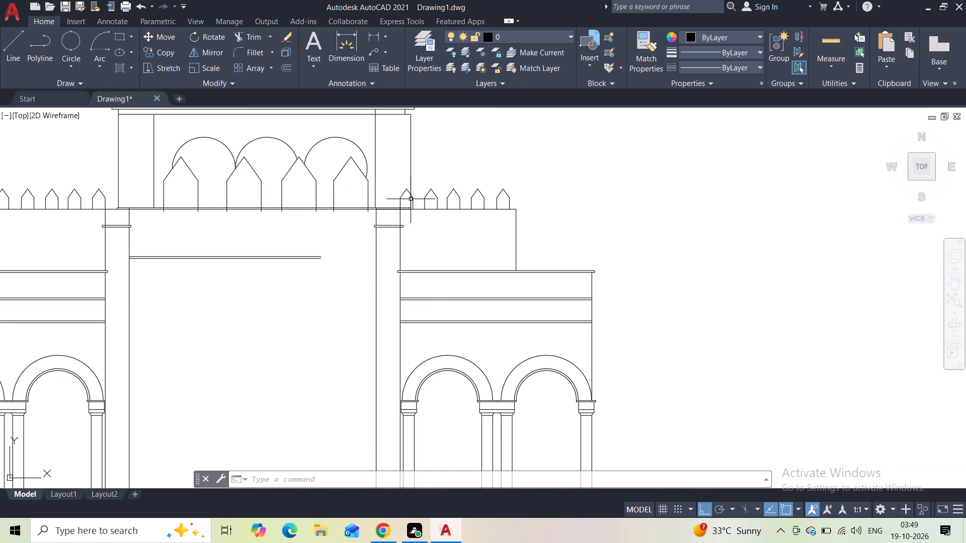
{"action": "scroll", "coordinate": [411, 198], "scroll_direction": "down", "scroll_amount": 1}
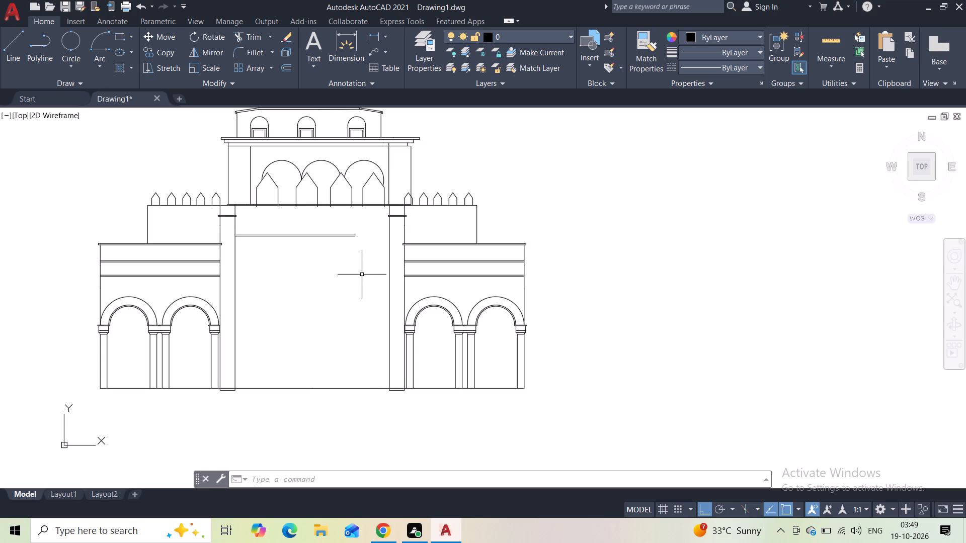
{"action": "middle_click_drag", "start_coordinate": [362, 275], "coordinate": [357, 337]}
{"action": "scroll", "coordinate": [357, 336], "scroll_direction": "down", "scroll_amount": 1}
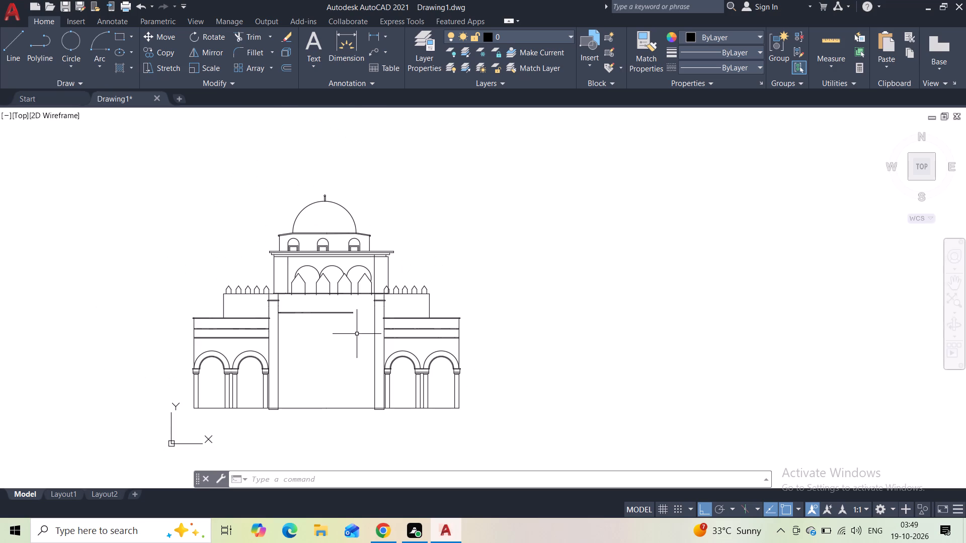
{"action": "scroll", "coordinate": [357, 334], "scroll_direction": "up", "scroll_amount": 2}
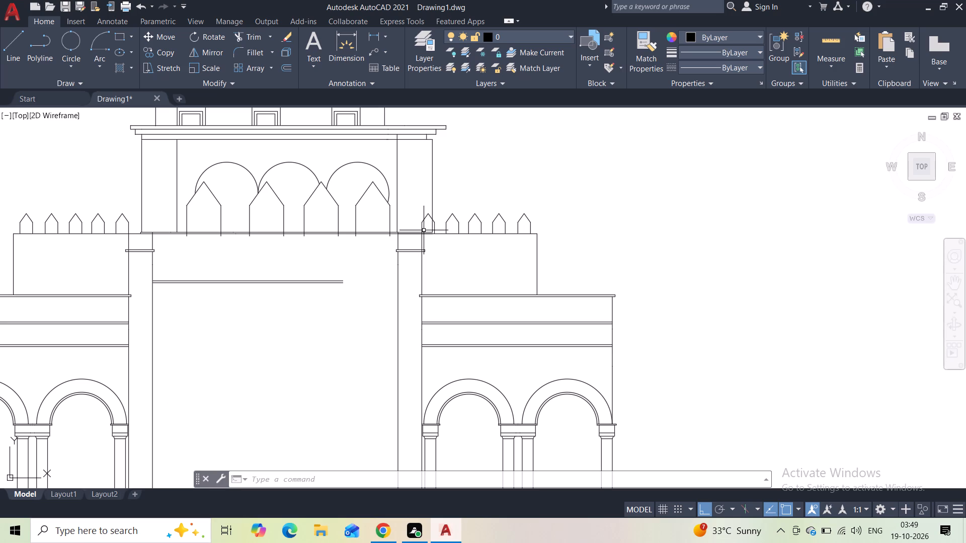
{"action": "scroll", "coordinate": [387, 234], "scroll_direction": "up", "scroll_amount": 2}
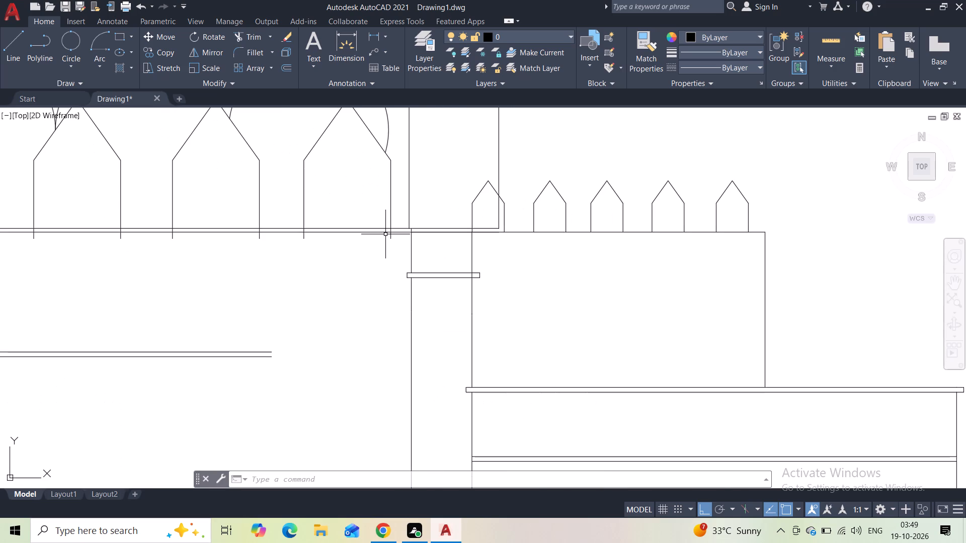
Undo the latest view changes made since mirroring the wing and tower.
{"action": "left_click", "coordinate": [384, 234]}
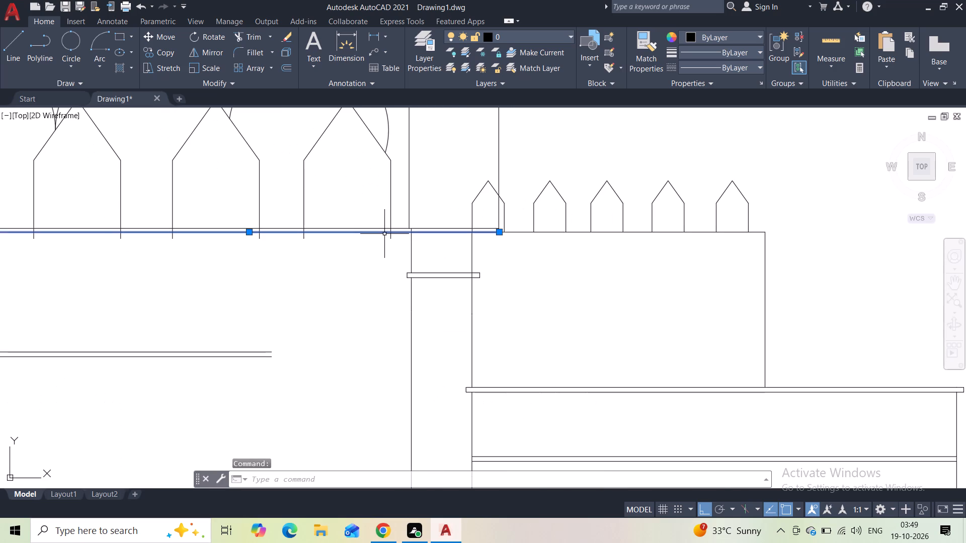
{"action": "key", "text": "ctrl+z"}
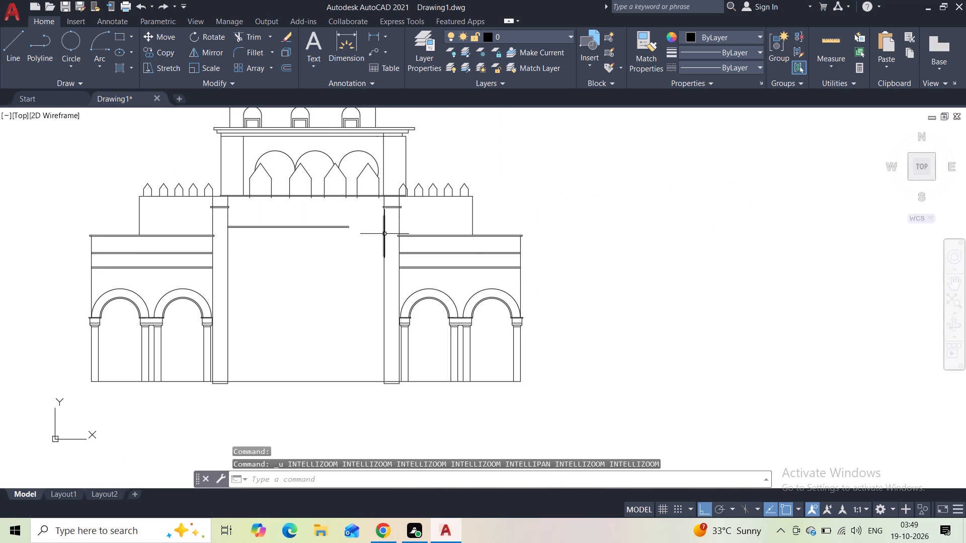
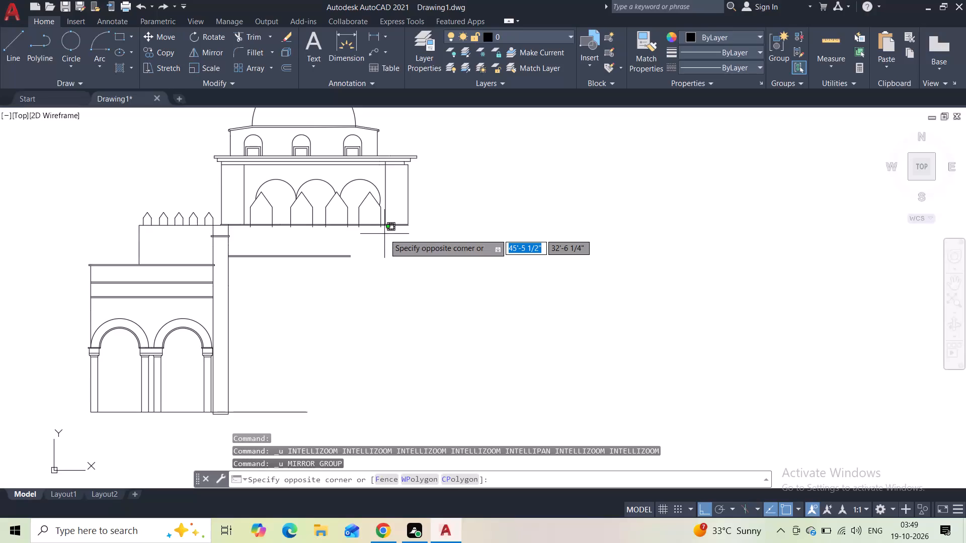
Extend the ground line with a horizontal line from its free end, well past the domed tower's far side.
{"action": "left_click", "coordinate": [368, 277]}
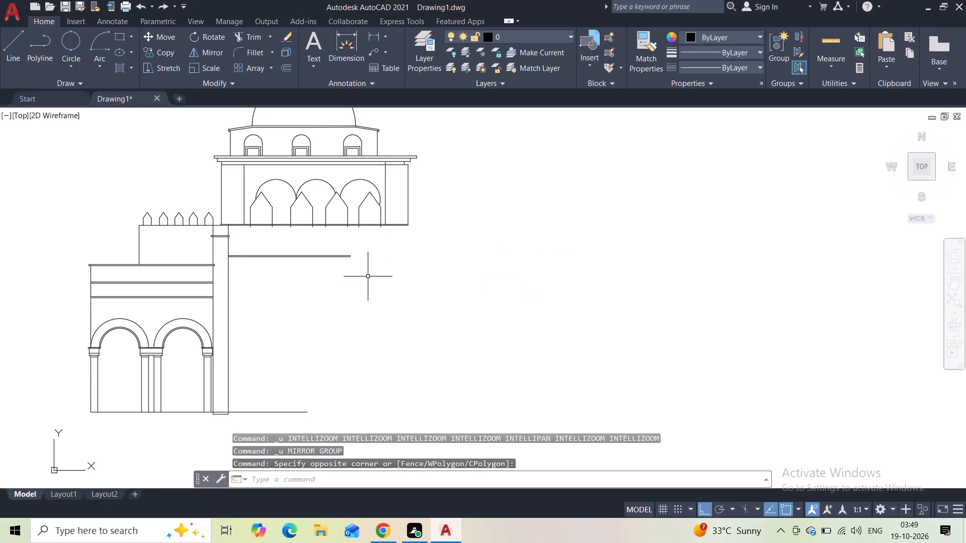
{"action": "middle_click_drag", "start_coordinate": [305, 342], "coordinate": [280, 277]}
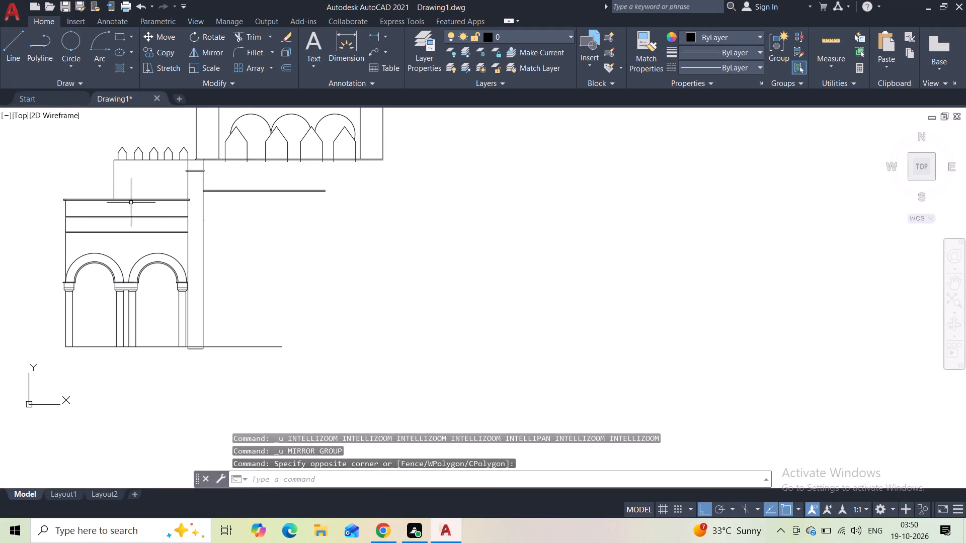
{"action": "left_click", "coordinate": [6, 42]}
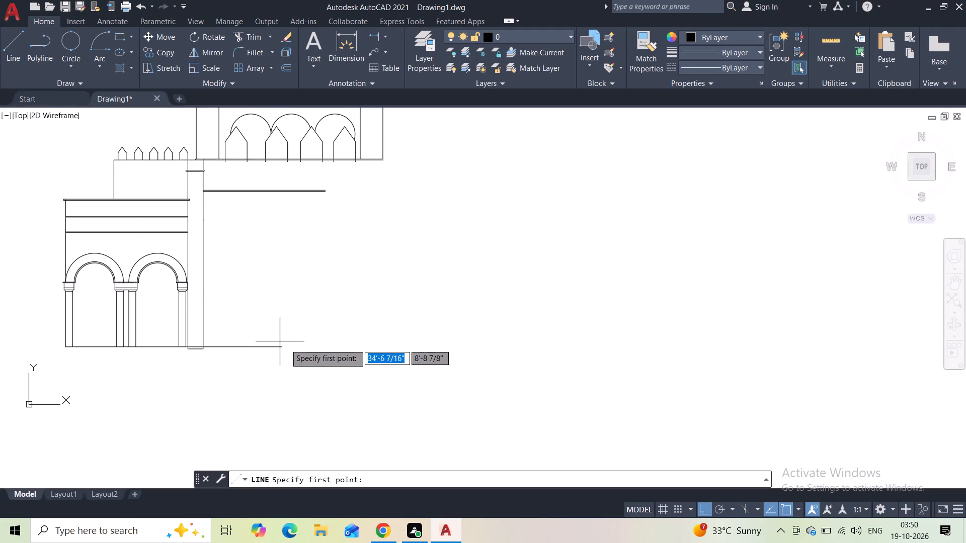
{"action": "left_click", "coordinate": [283, 349]}
{"action": "left_click", "coordinate": [544, 387]}
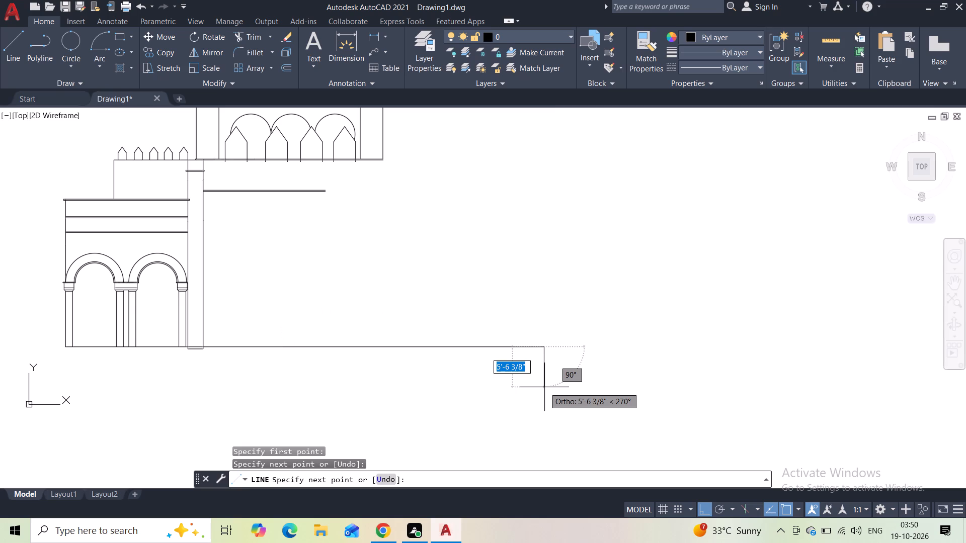
{"action": "key", "text": "space"}
{"action": "key", "text": "space"}
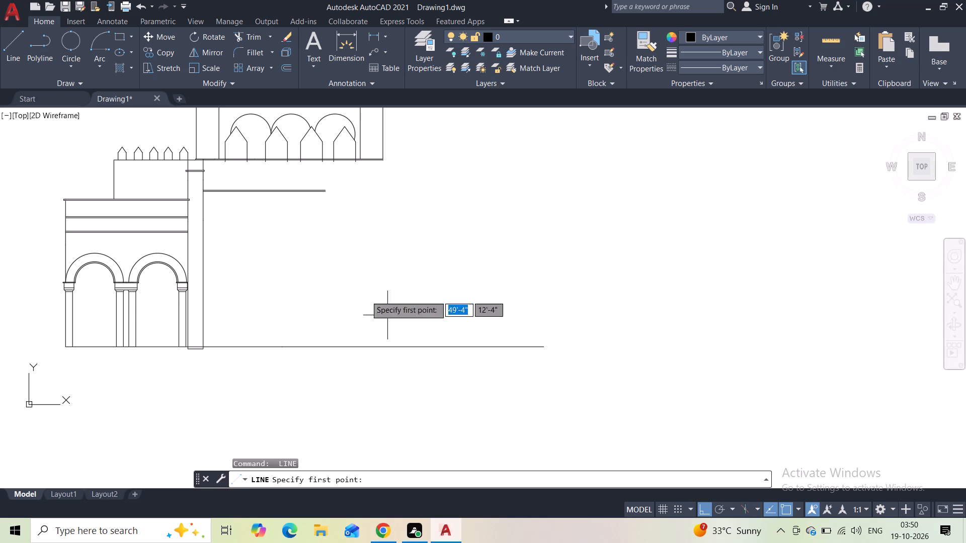
{"action": "middle_click_drag", "start_coordinate": [339, 260], "coordinate": [338, 302]}
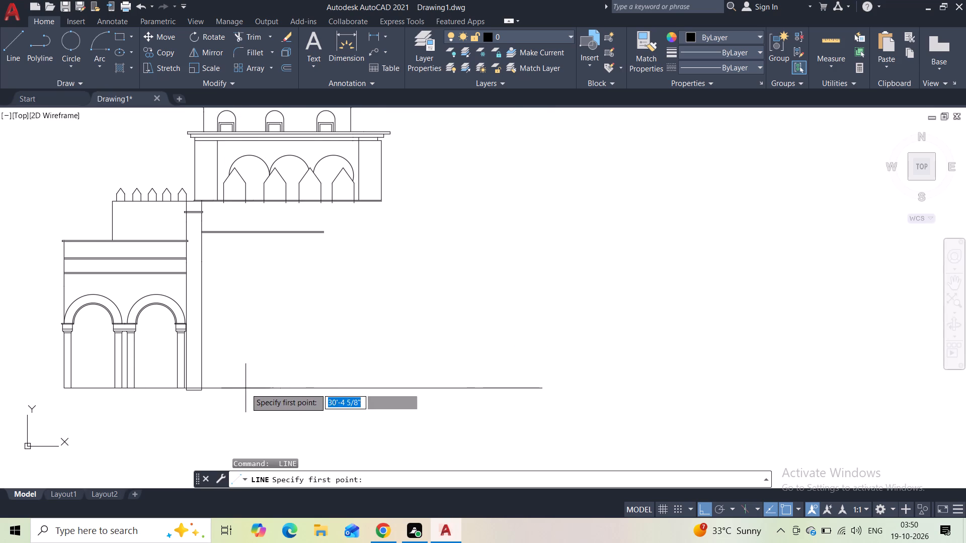
{"action": "key", "text": "Escape"}
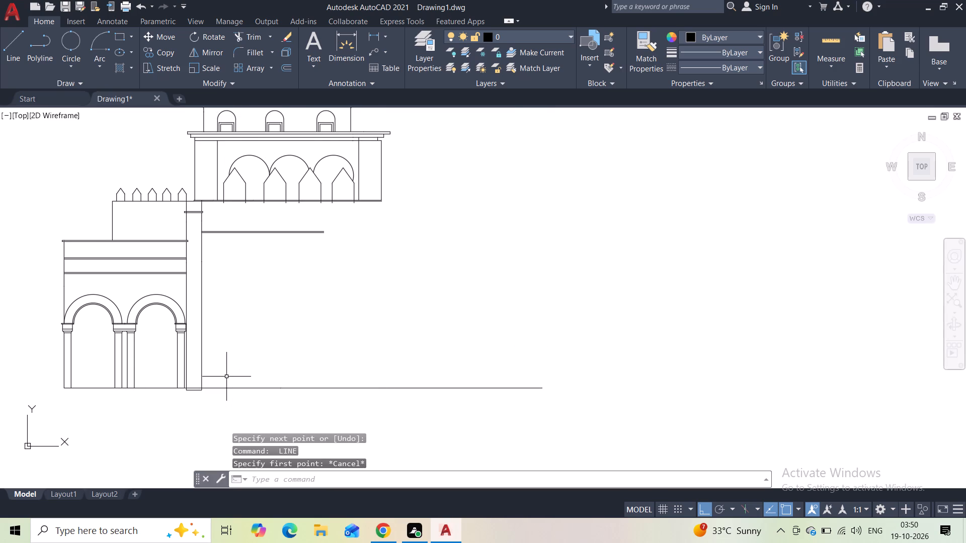
Join the original ground line and its new extension into one line.
{"action": "left_click", "coordinate": [223, 387]}
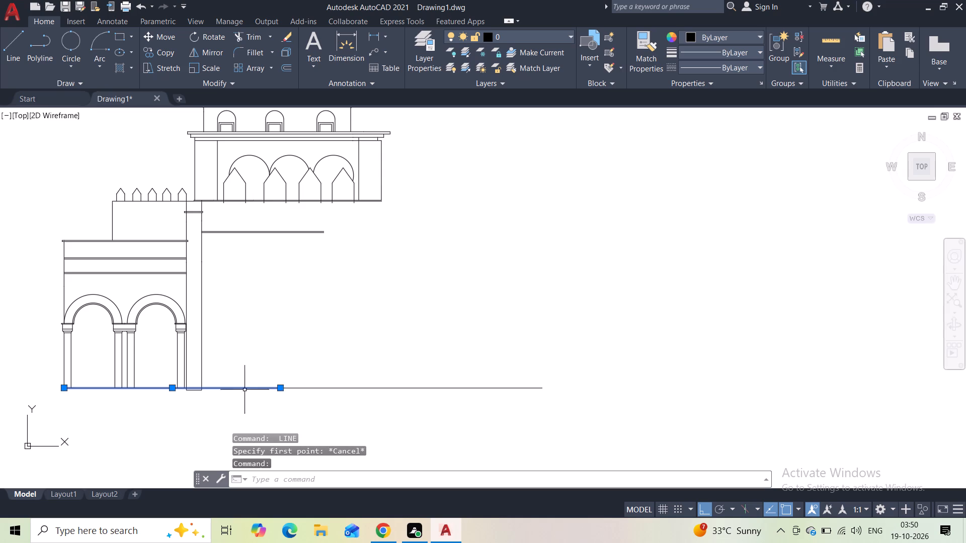
{"action": "left_click", "coordinate": [290, 387]}
{"action": "key", "text": "j"}
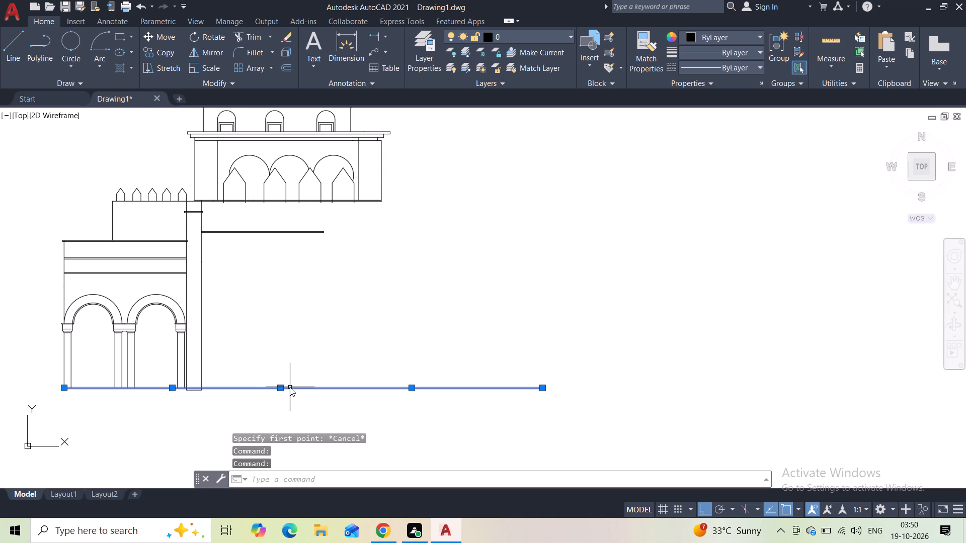
{"action": "key", "text": "Return"}
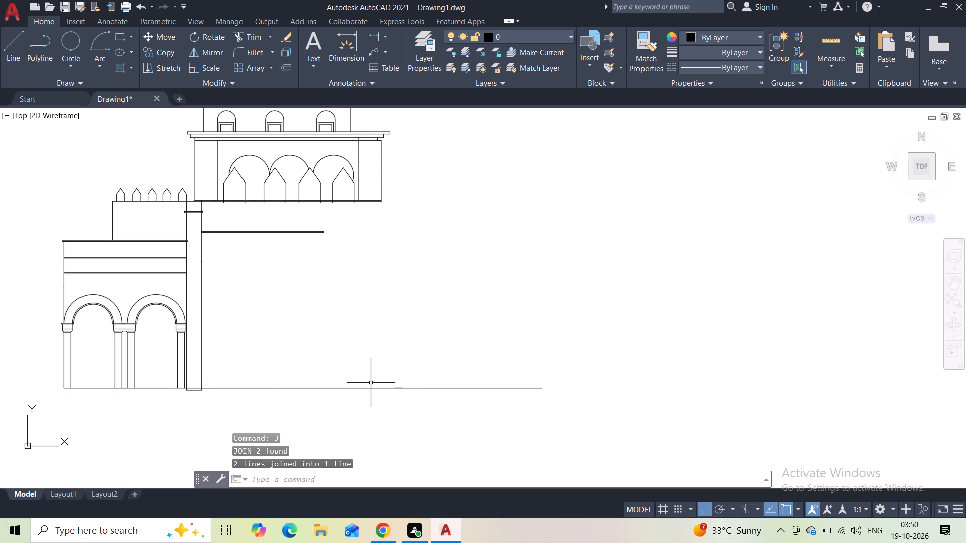
Draw a vertical centre line from the midpoint of the joined ground line up past the dome's finial.
{"action": "left_click", "coordinate": [22, 52]}
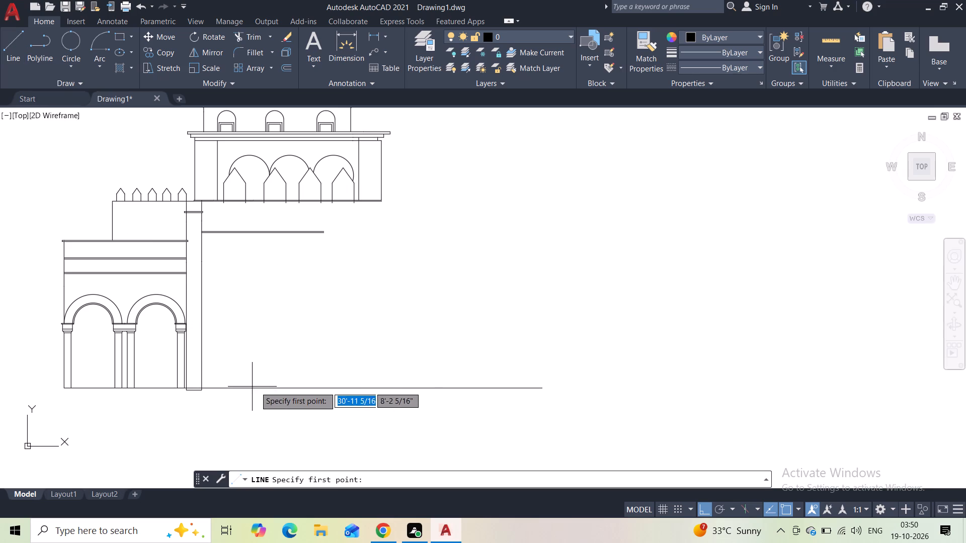
{"action": "left_click", "coordinate": [305, 387]}
{"action": "middle_click_drag", "start_coordinate": [308, 292], "coordinate": [298, 363]}
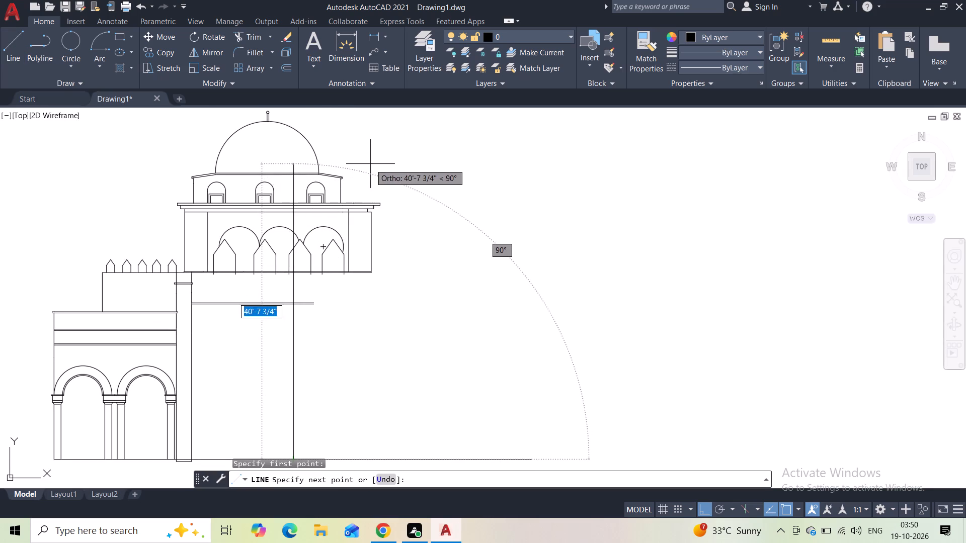
{"action": "middle_click_drag", "start_coordinate": [370, 164], "coordinate": [369, 282]}
{"action": "left_click", "coordinate": [358, 177]}
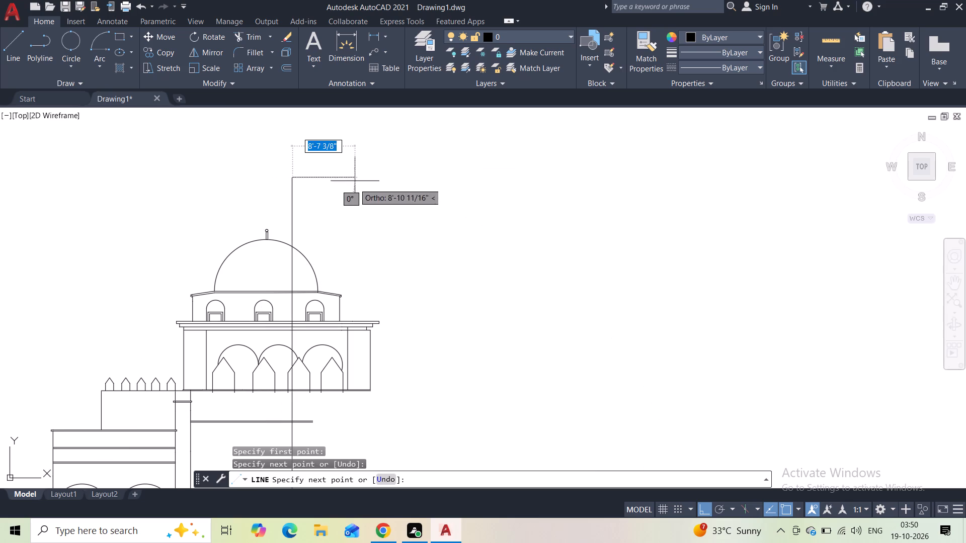
{"action": "key", "text": "Escape"}
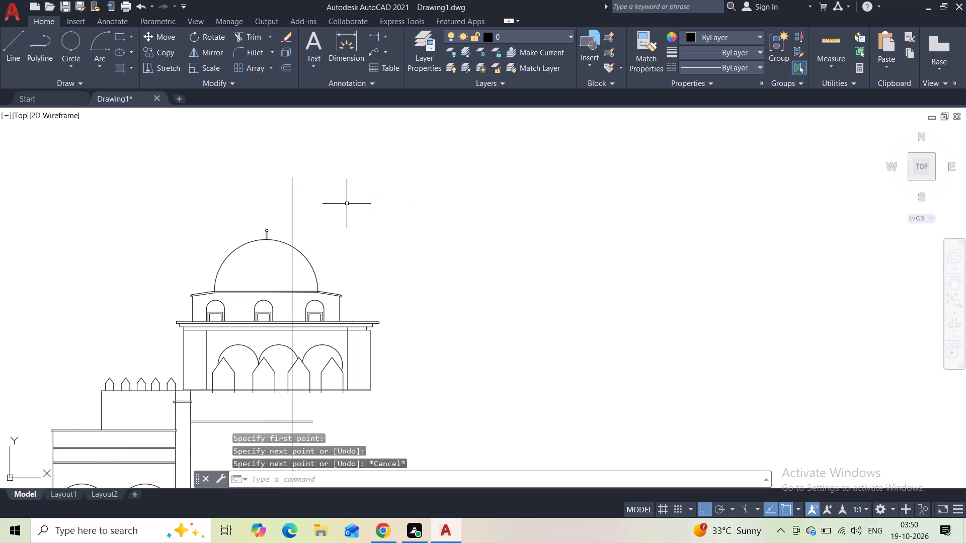
Mirror the two-arch wing, with its cornices, battlements and adjoining tall pier, about the vertical centre line, keeping the original.
{"action": "middle_click_drag", "start_coordinate": [346, 229], "coordinate": [334, 111]}
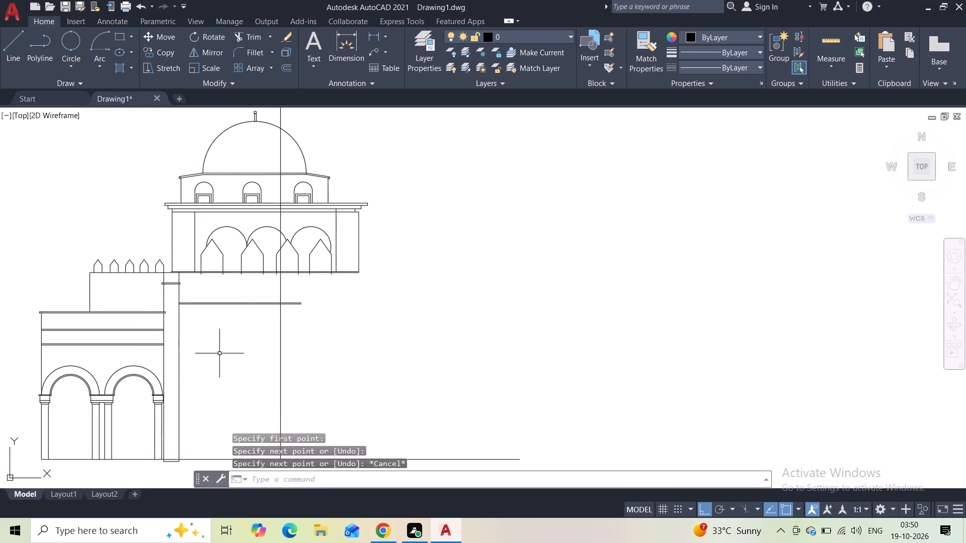
{"action": "middle_click_drag", "start_coordinate": [218, 355], "coordinate": [224, 271]}
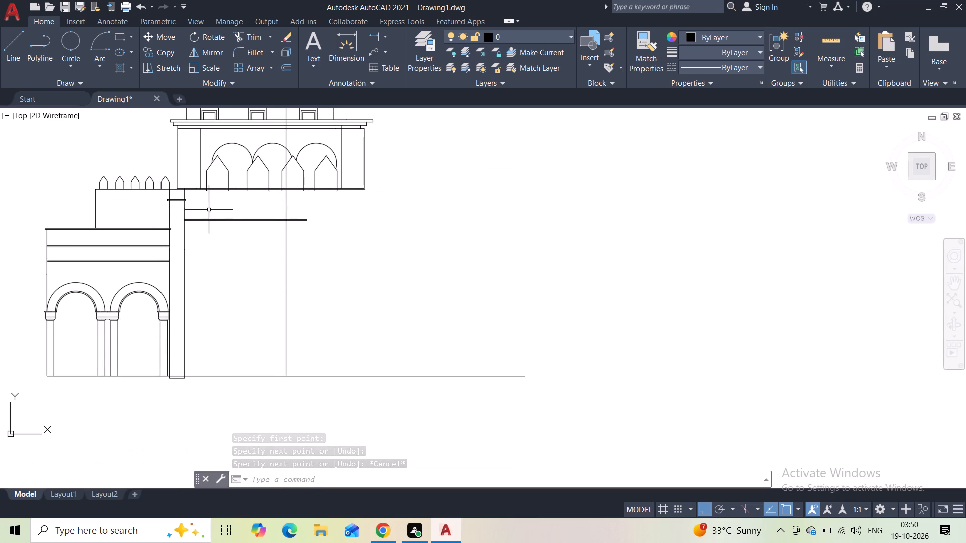
{"action": "left_click", "coordinate": [172, 167]}
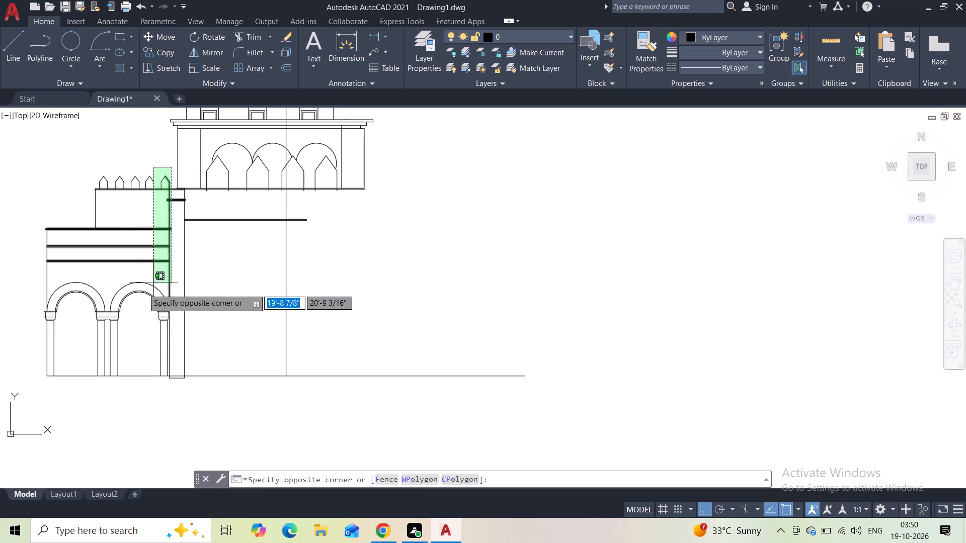
{"action": "left_click", "coordinate": [25, 337]}
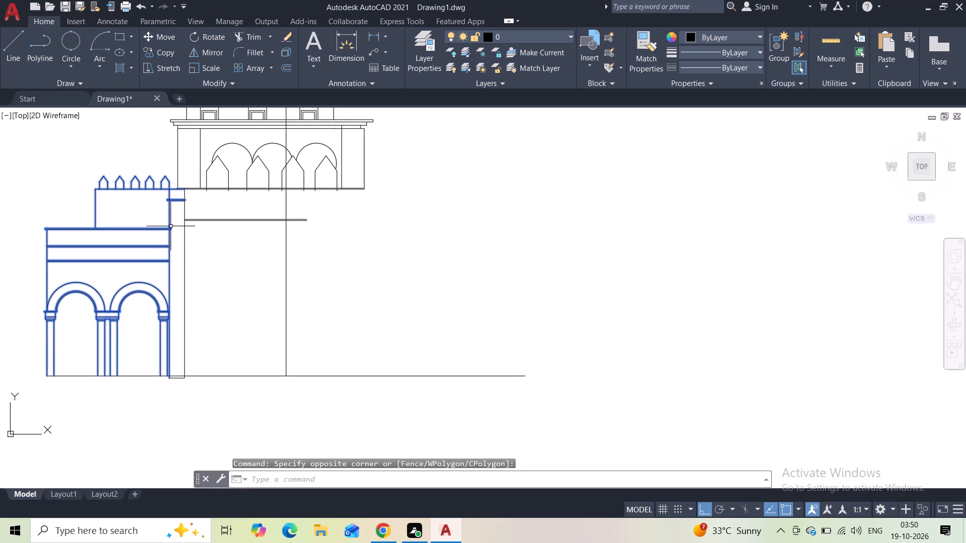
{"action": "left_click", "coordinate": [190, 206]}
{"action": "left_click", "coordinate": [177, 210]}
{"action": "left_click", "coordinate": [216, 282]}
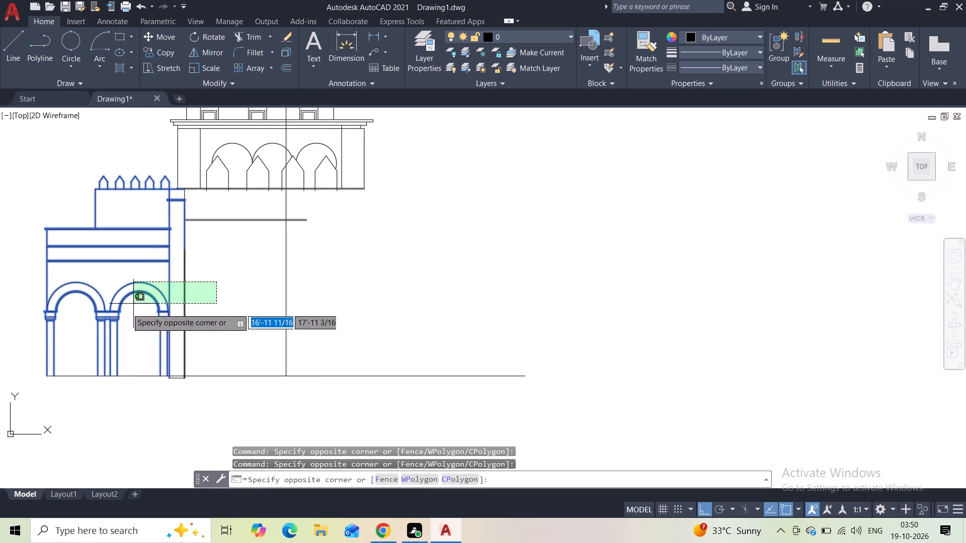
{"action": "left_click", "coordinate": [127, 308]}
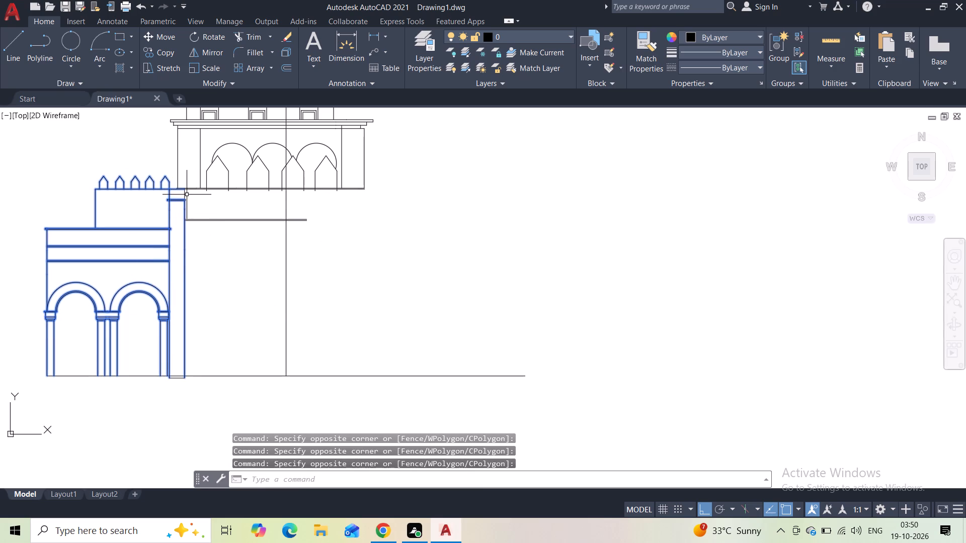
{"action": "left_click", "coordinate": [187, 195]}
{"action": "left_click", "coordinate": [186, 192]}
{"action": "scroll", "coordinate": [172, 193], "scroll_direction": "up", "scroll_amount": 3}
{"action": "left_click", "coordinate": [251, 206]}
{"action": "left_click", "coordinate": [172, 205]}
{"action": "scroll", "coordinate": [171, 260], "scroll_direction": "down", "scroll_amount": 3}
{"action": "middle_click_drag", "start_coordinate": [150, 340], "coordinate": [141, 313]}
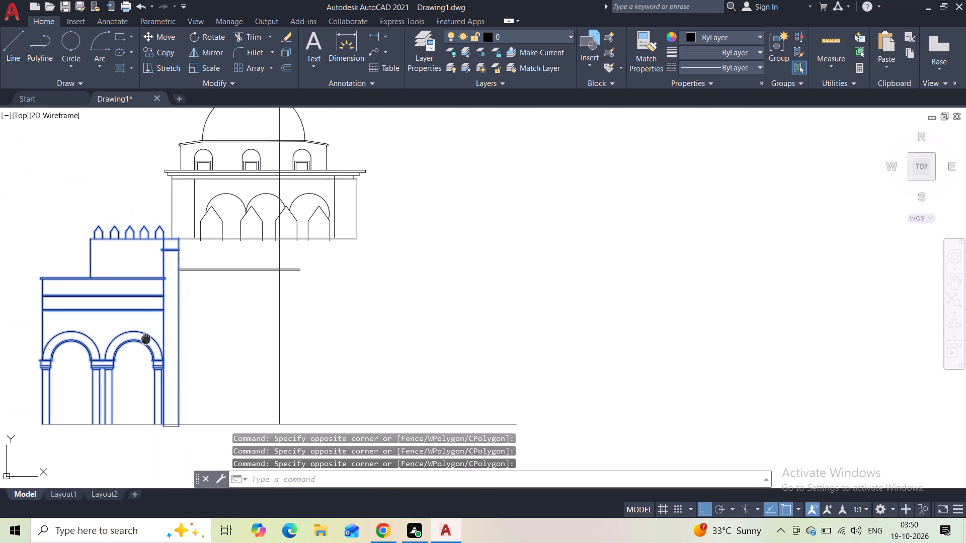
{"action": "middle_click_drag", "start_coordinate": [141, 313], "coordinate": [180, 206]}
{"action": "scroll", "coordinate": [186, 266], "scroll_direction": "up", "scroll_amount": 2}
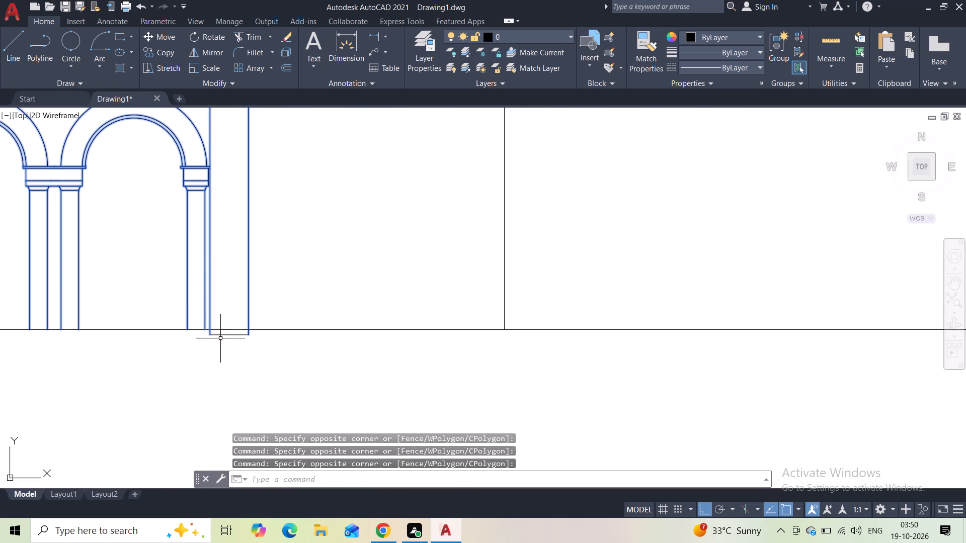
{"action": "left_click", "coordinate": [221, 335]}
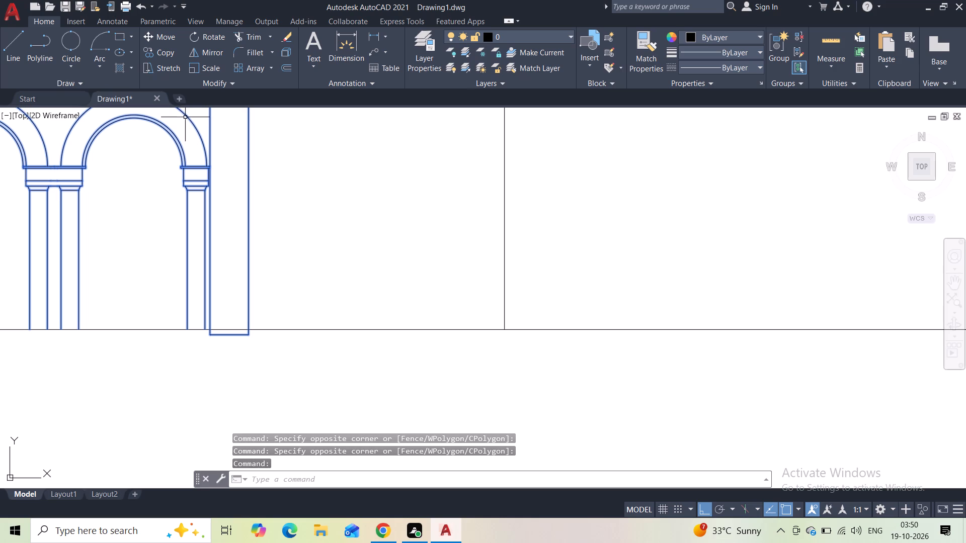
{"action": "left_click", "coordinate": [195, 50]}
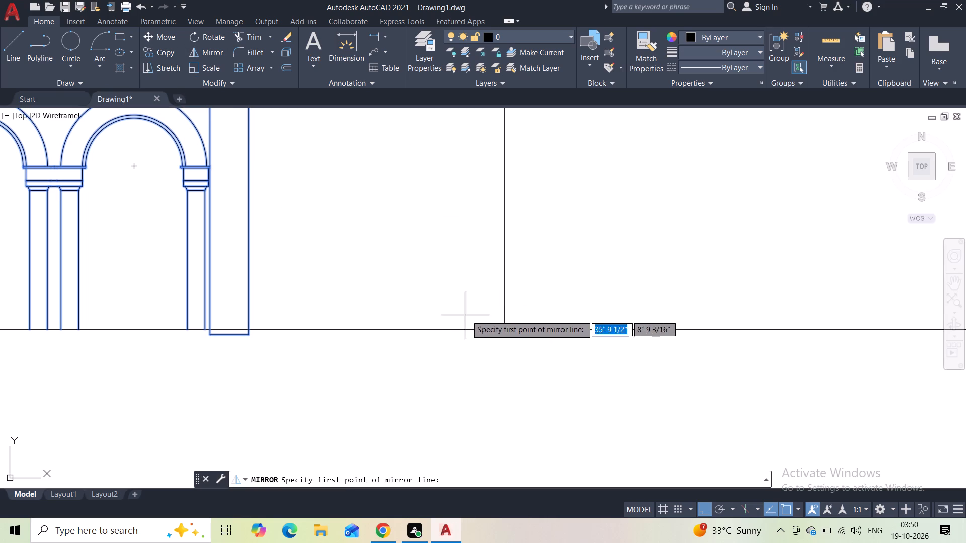
{"action": "left_click", "coordinate": [505, 329]}
{"action": "scroll", "coordinate": [523, 284], "scroll_direction": "down", "scroll_amount": 1}
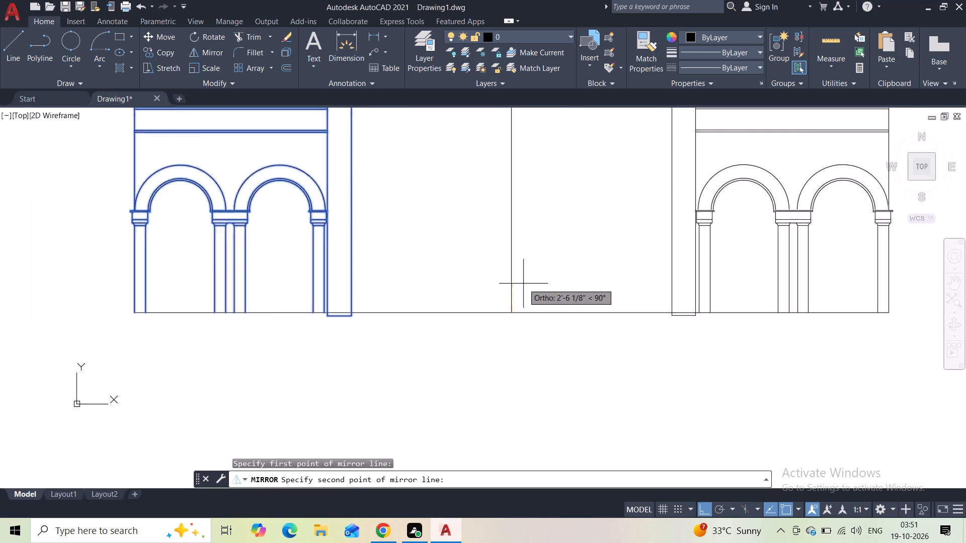
{"action": "scroll", "coordinate": [523, 284], "scroll_direction": "down", "scroll_amount": 1}
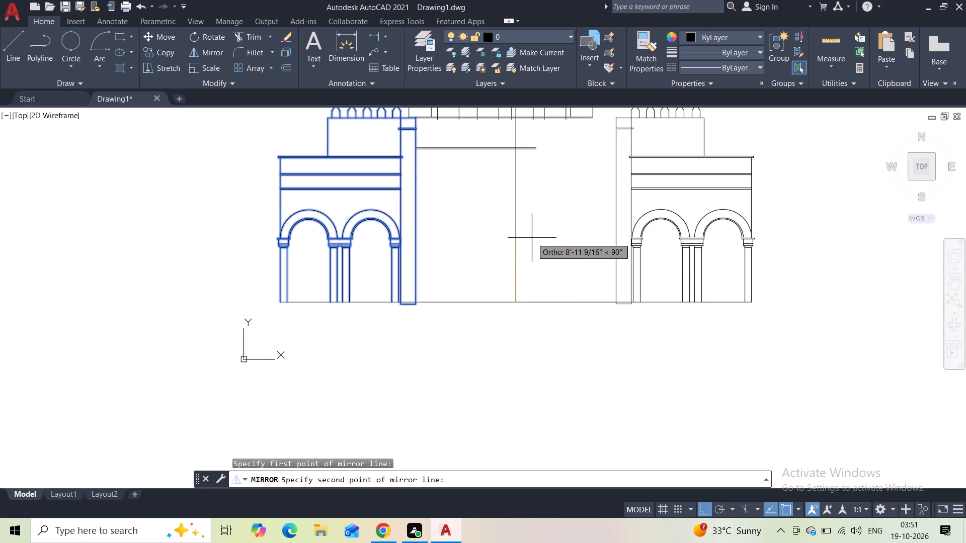
{"action": "middle_click_drag", "start_coordinate": [532, 238], "coordinate": [522, 273]}
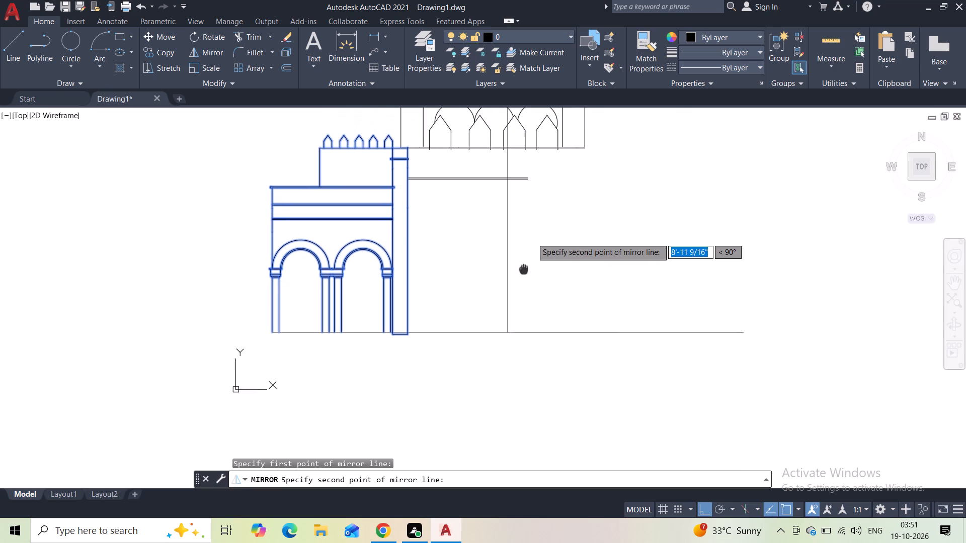
{"action": "middle_click_drag", "start_coordinate": [522, 273], "coordinate": [505, 314]}
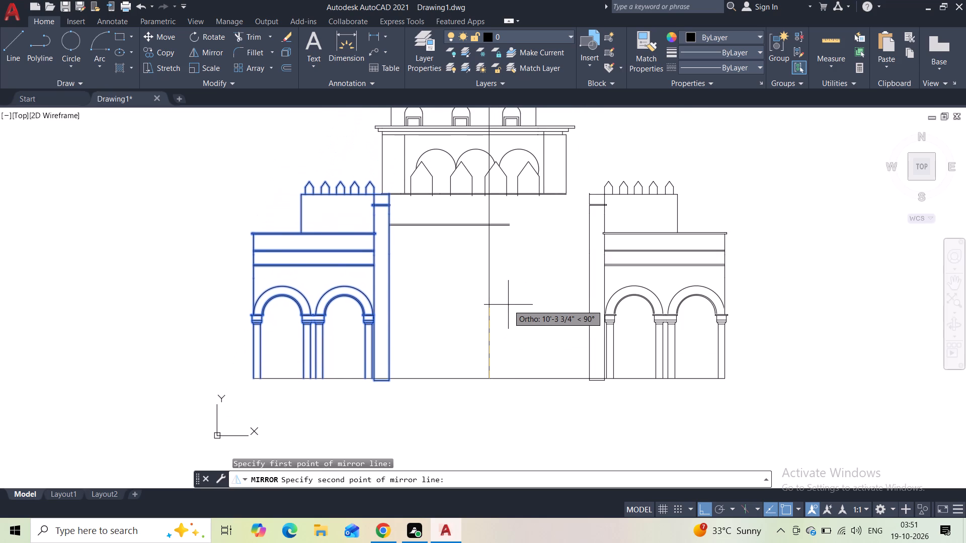
{"action": "left_click", "coordinate": [508, 305]}
{"action": "left_click_drag", "start_coordinate": [532, 353], "coordinate": [508, 305]}
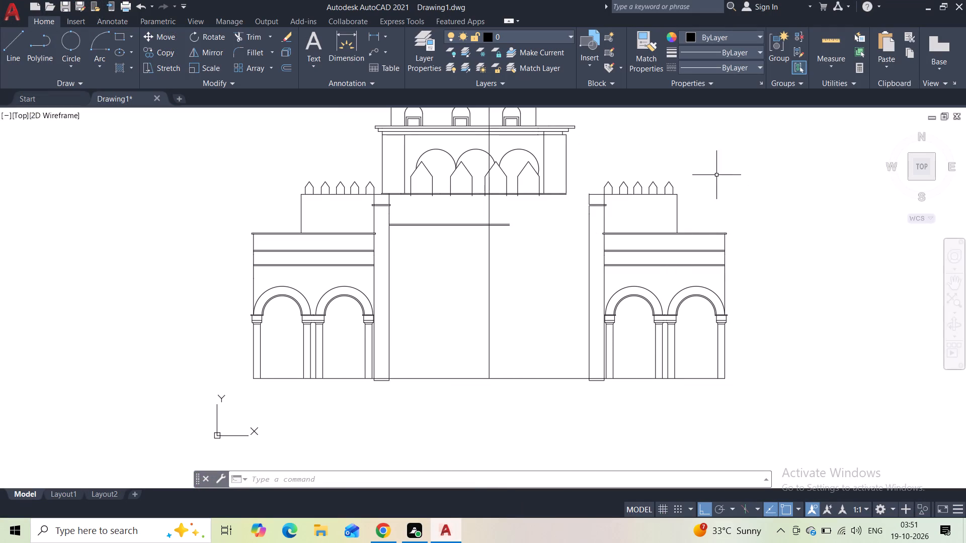
Move the mirrored wing and its pier horizontally so the pier's inner top corner meets the lower corner of the domed tower.
{"action": "scroll", "coordinate": [586, 210], "scroll_direction": "up", "scroll_amount": 1}
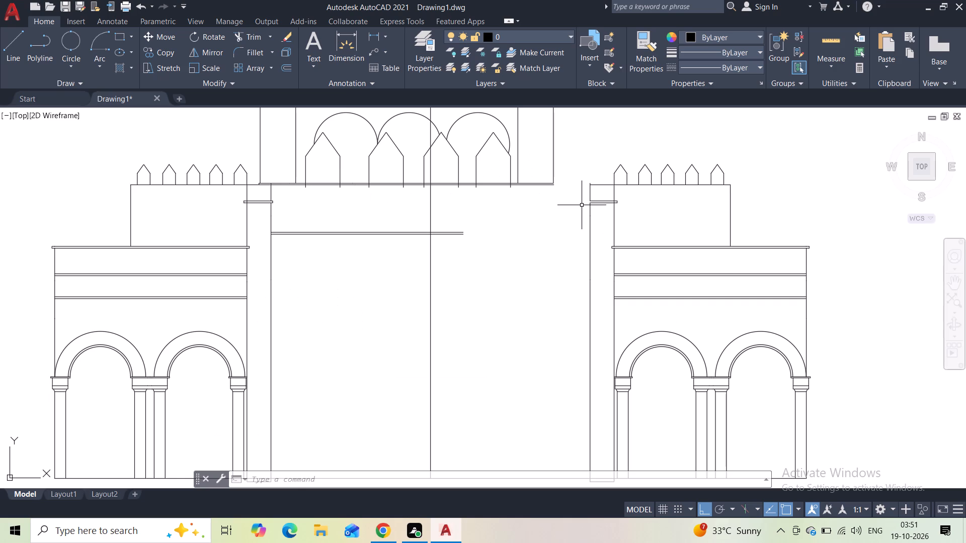
{"action": "scroll", "coordinate": [715, 171], "scroll_direction": "down", "scroll_amount": 1}
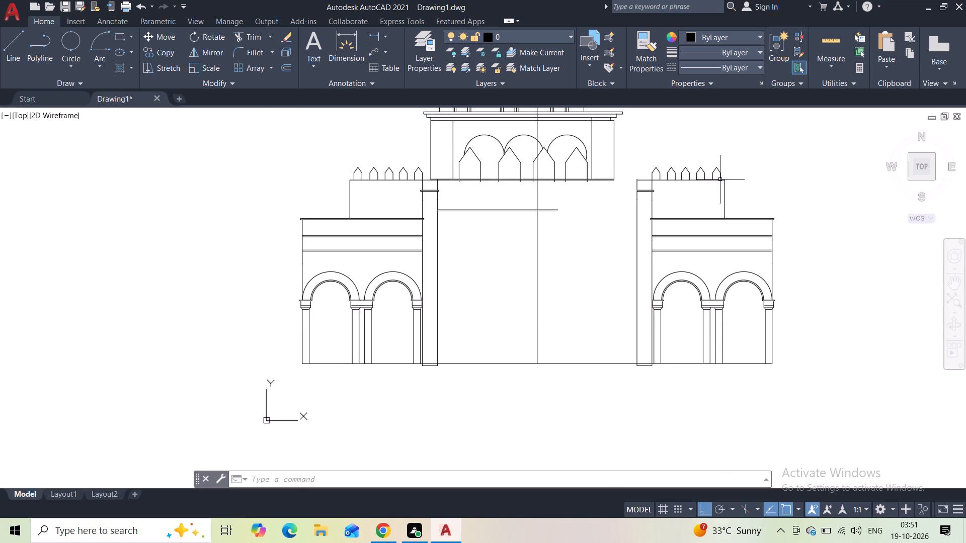
{"action": "left_click", "coordinate": [807, 146]}
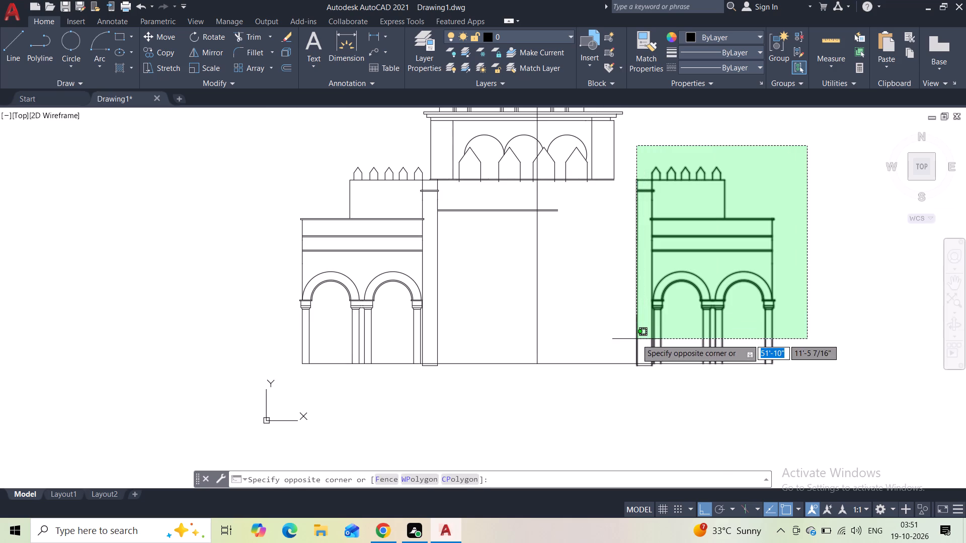
{"action": "left_click", "coordinate": [636, 339]}
{"action": "scroll", "coordinate": [652, 347], "scroll_direction": "up", "scroll_amount": 2}
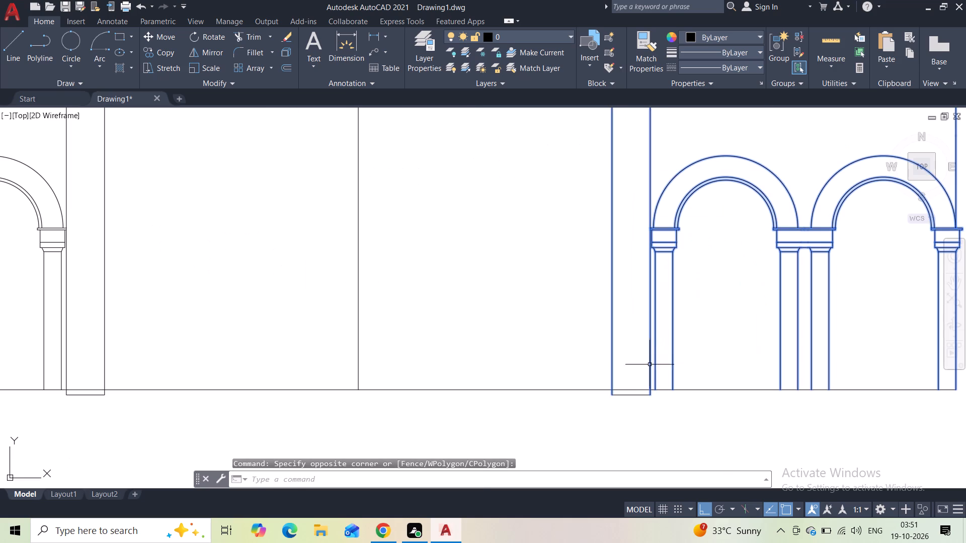
{"action": "left_click", "coordinate": [641, 397]}
{"action": "middle_click_drag", "start_coordinate": [634, 260], "coordinate": [543, 330]}
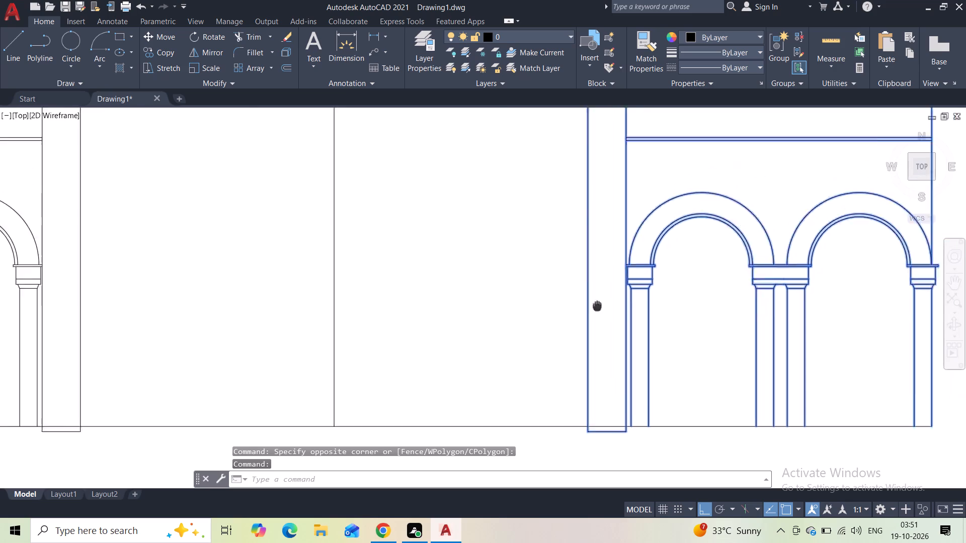
{"action": "middle_click_drag", "start_coordinate": [543, 330], "coordinate": [517, 410]}
{"action": "middle_click_drag", "start_coordinate": [441, 243], "coordinate": [445, 363]}
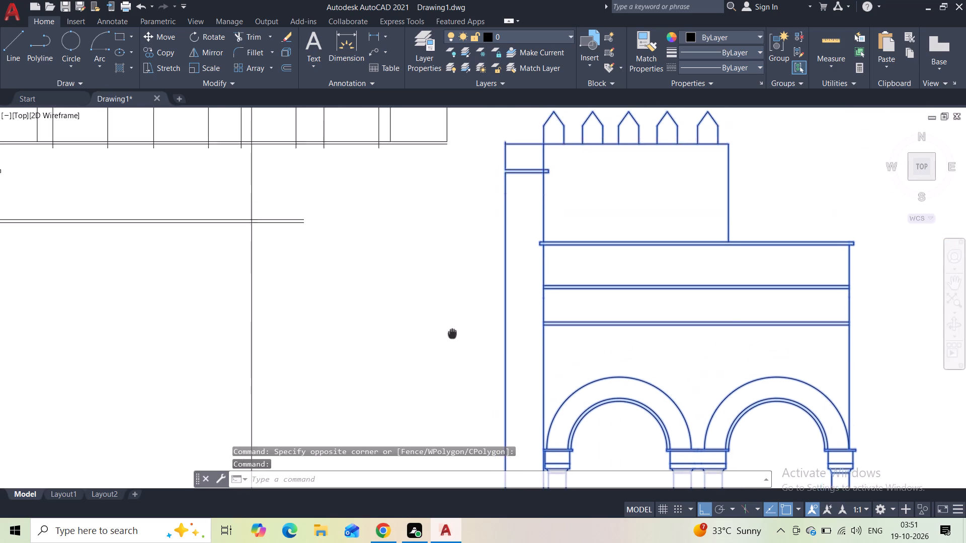
{"action": "middle_click_drag", "start_coordinate": [445, 363], "coordinate": [438, 390]}
{"action": "scroll", "coordinate": [487, 213], "scroll_direction": "up", "scroll_amount": 2}
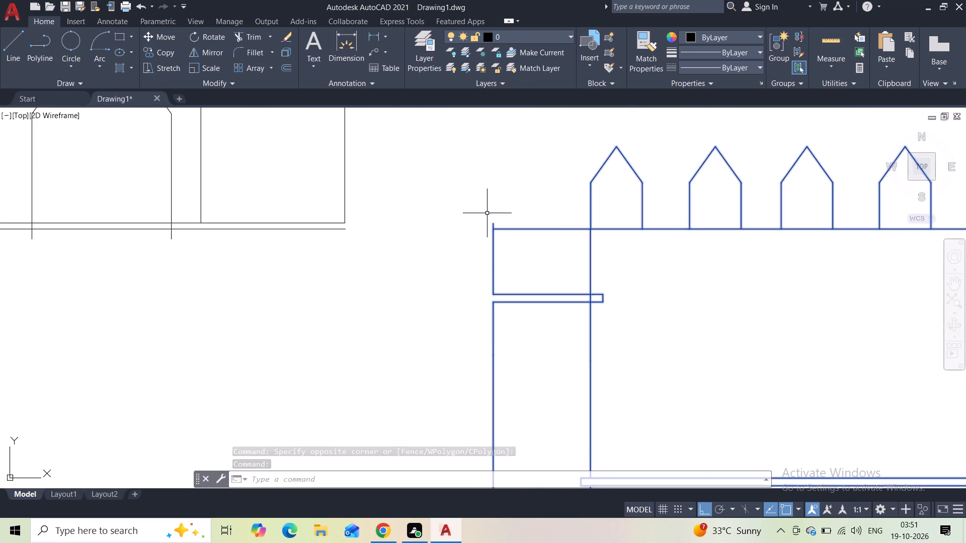
{"action": "scroll", "coordinate": [487, 213], "scroll_direction": "up", "scroll_amount": 1}
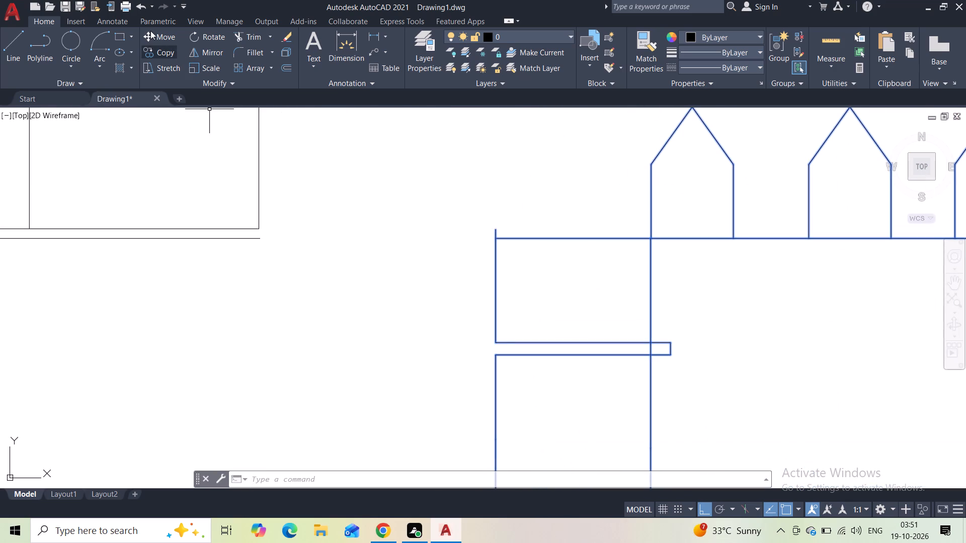
{"action": "left_click", "coordinate": [150, 32]}
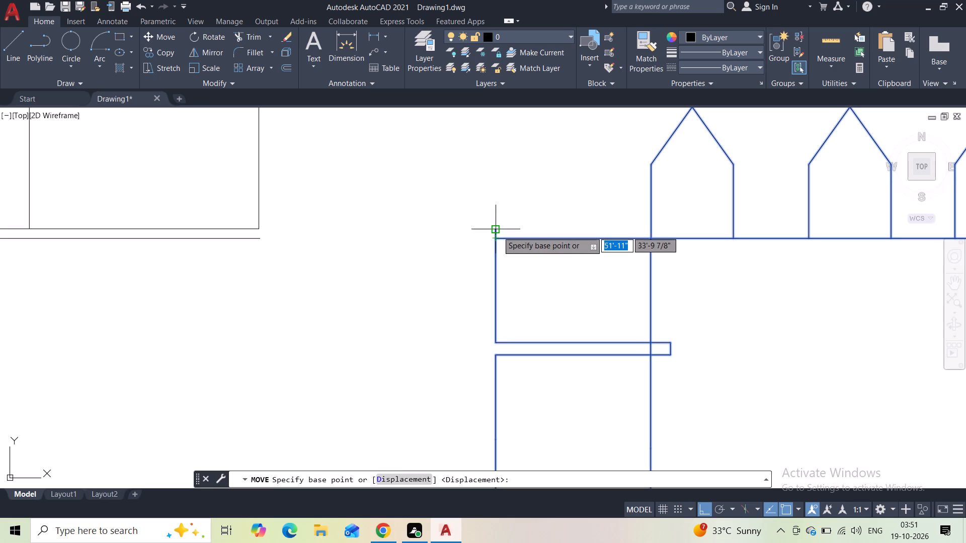
{"action": "left_click", "coordinate": [497, 231]}
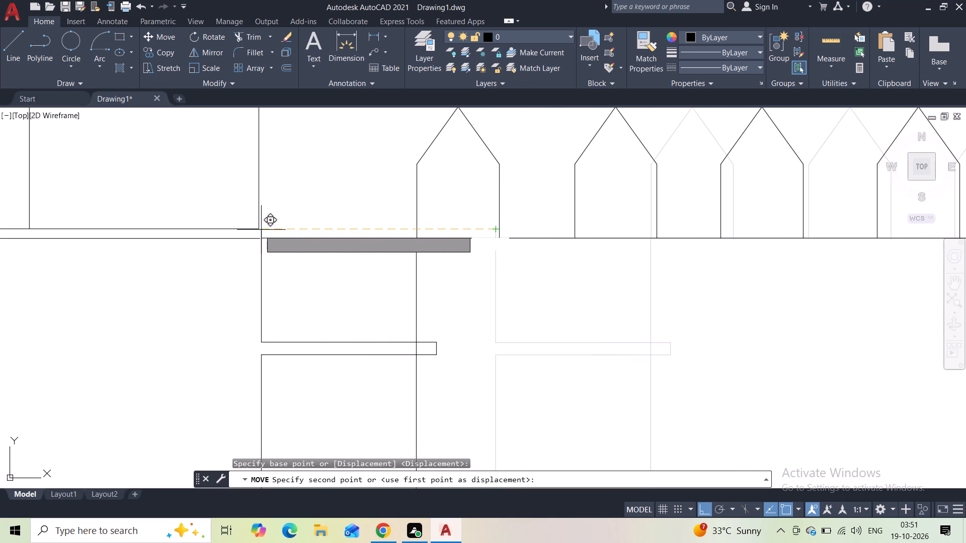
{"action": "left_click", "coordinate": [258, 230]}
Extend the moved pier's inner vertical edge up to the tower's bottom line.
{"action": "scroll", "coordinate": [296, 206], "scroll_direction": "down", "scroll_amount": 1}
{"action": "scroll", "coordinate": [276, 217], "scroll_direction": "up", "scroll_amount": 1}
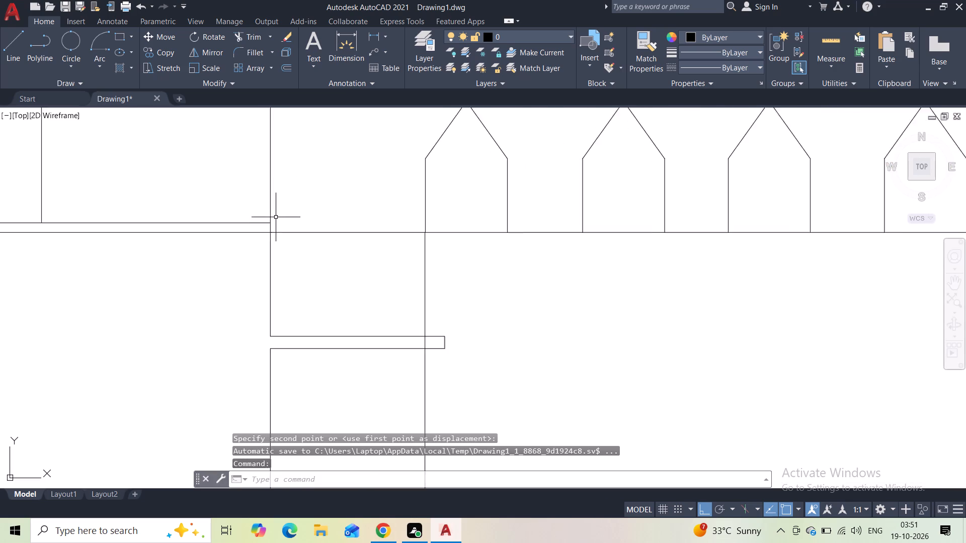
{"action": "scroll", "coordinate": [275, 217], "scroll_direction": "up", "scroll_amount": 5}
{"action": "scroll", "coordinate": [230, 278], "scroll_direction": "up", "scroll_amount": 4}
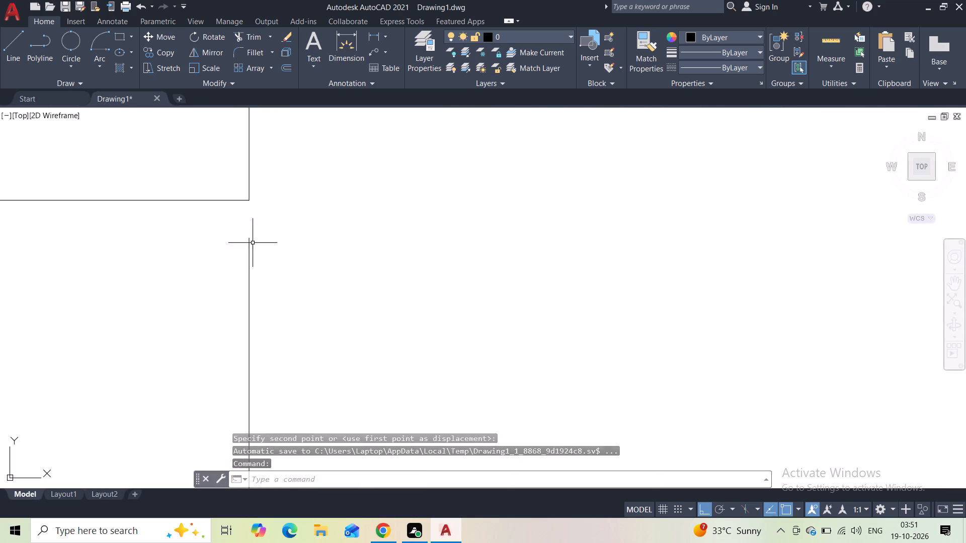
{"action": "type", "text": "ex"}
{"action": "key", "text": "Return"}
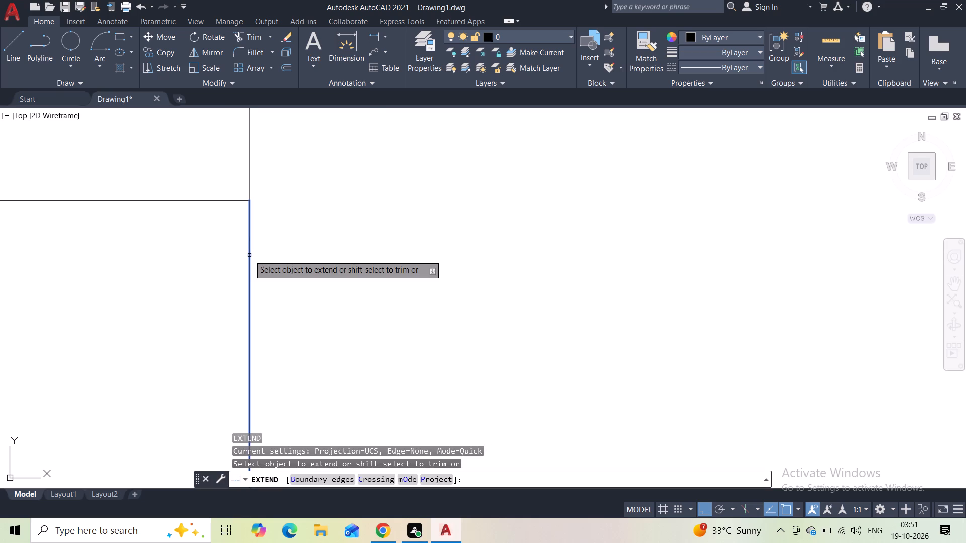
{"action": "left_click", "coordinate": [251, 256]}
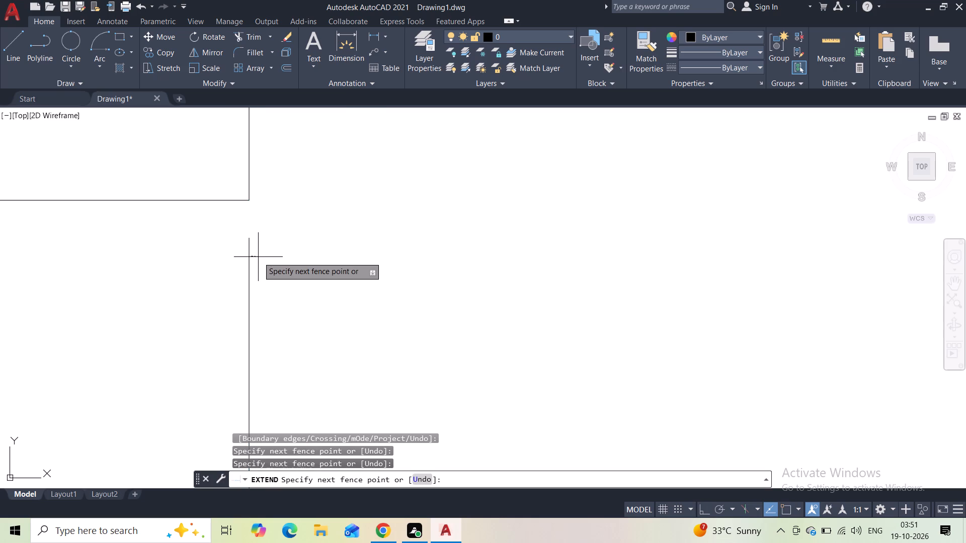
{"action": "left_click", "coordinate": [248, 259]}
{"action": "scroll", "coordinate": [280, 251], "scroll_direction": "down", "scroll_amount": 8}
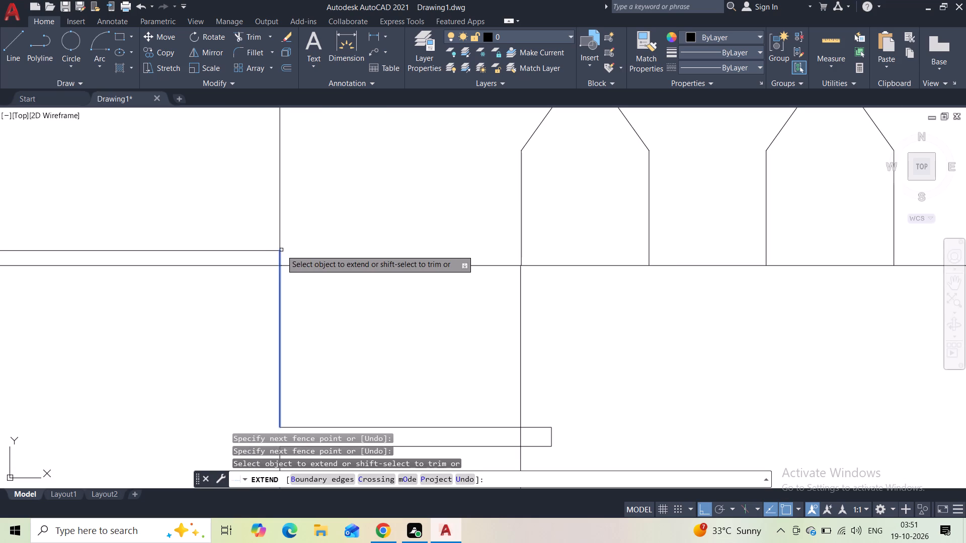
{"action": "scroll", "coordinate": [281, 250], "scroll_direction": "down", "scroll_amount": 6}
{"action": "middle_click_drag", "start_coordinate": [420, 277], "coordinate": [493, 312]}
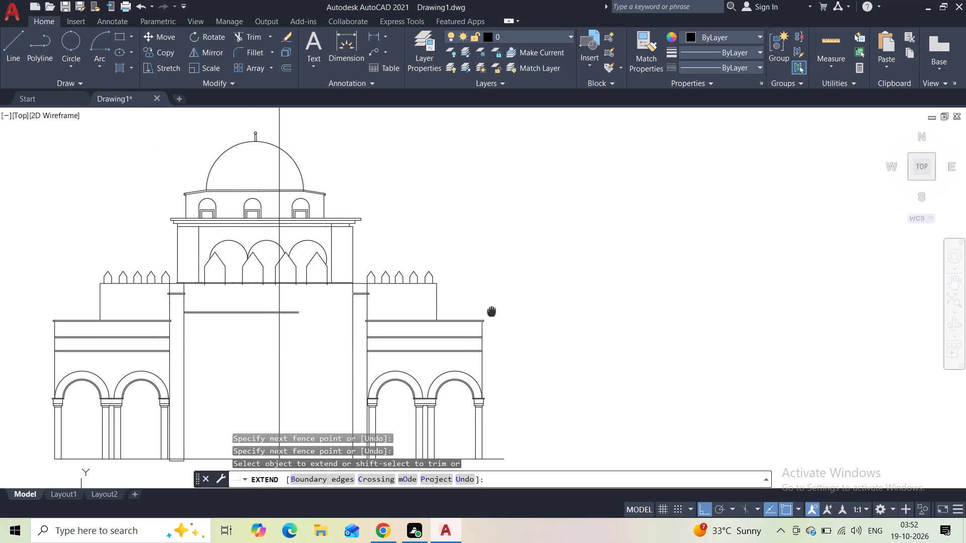
{"action": "middle_click_drag", "start_coordinate": [493, 312], "coordinate": [494, 312]}
{"action": "key", "text": "Escape"}
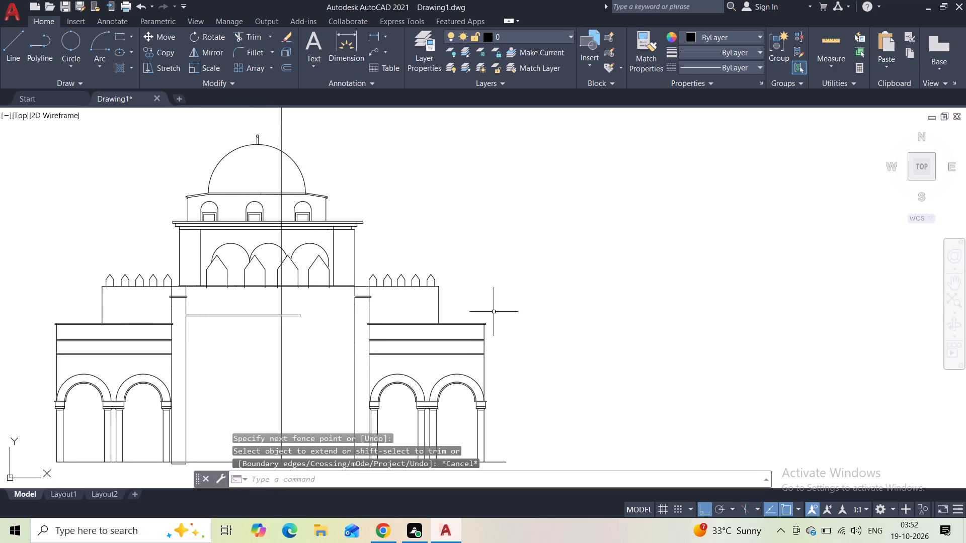
Delete the vertical centre line running through the building and past the dome.
{"action": "scroll", "coordinate": [485, 298], "scroll_direction": "down", "scroll_amount": 2}
{"action": "scroll", "coordinate": [421, 253], "scroll_direction": "up", "scroll_amount": 1}
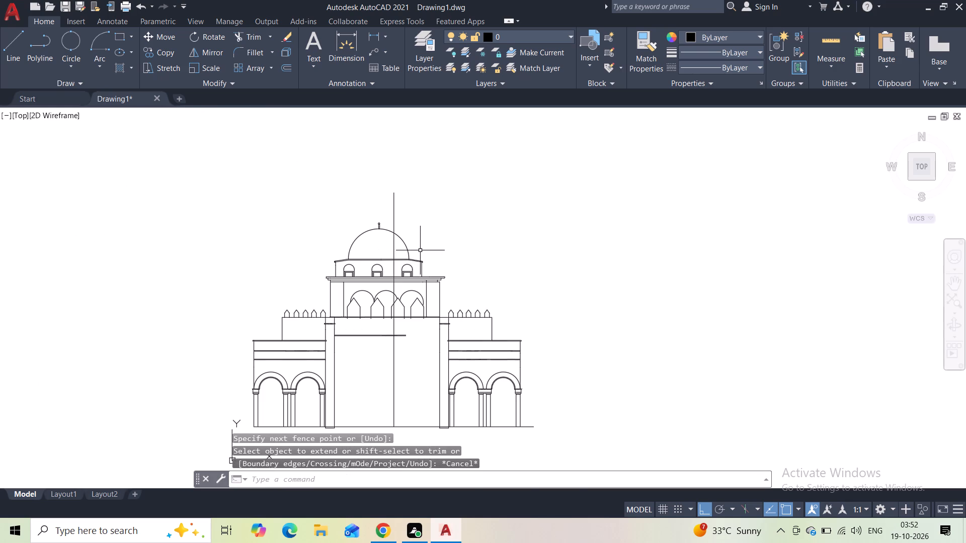
{"action": "scroll", "coordinate": [414, 245], "scroll_direction": "up", "scroll_amount": 2}
{"action": "left_click", "coordinate": [409, 171]}
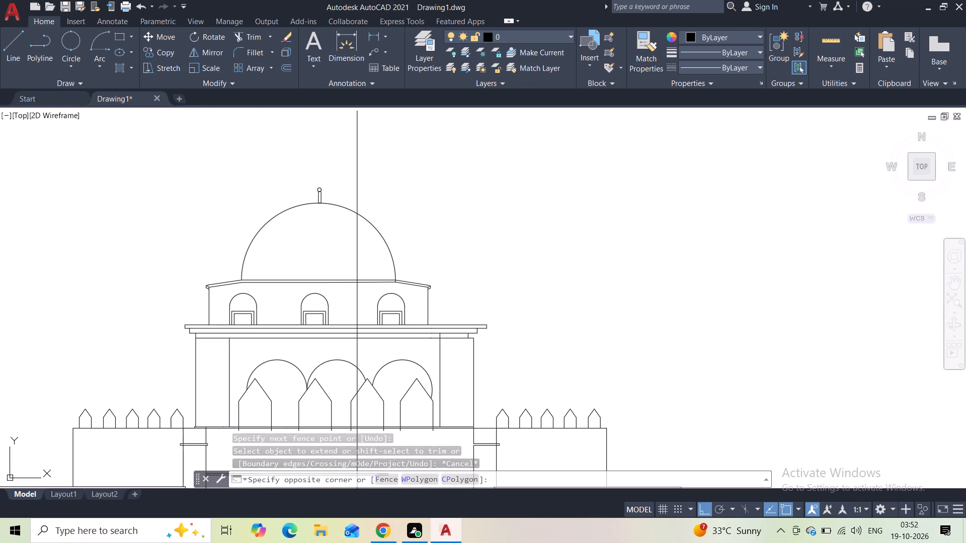
{"action": "left_click", "coordinate": [321, 152]}
{"action": "key", "text": "Delete"}
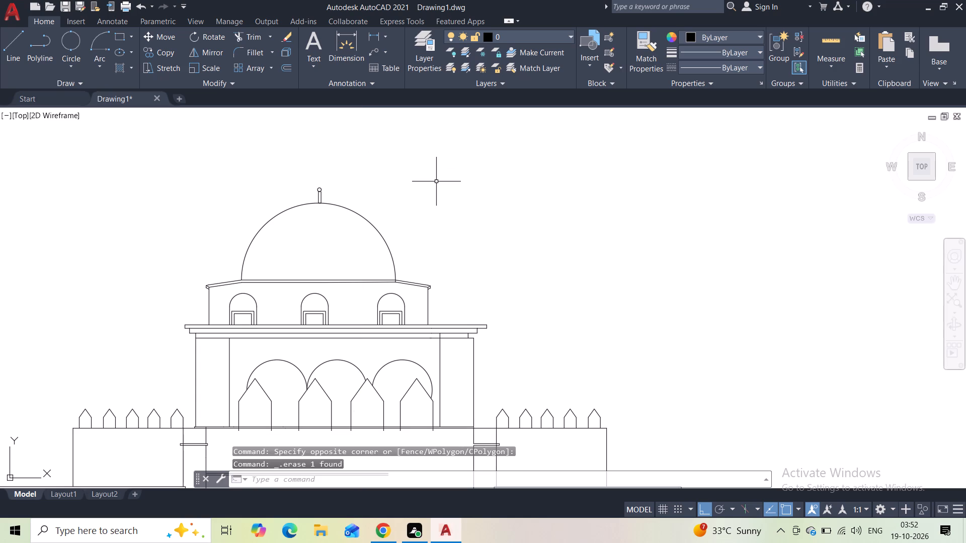
Move the dome, finial and drum with its three arched windows slightly horizontally towards the mirrored wing, centring them over the tower.
{"action": "scroll", "coordinate": [434, 203], "scroll_direction": "down", "scroll_amount": 2}
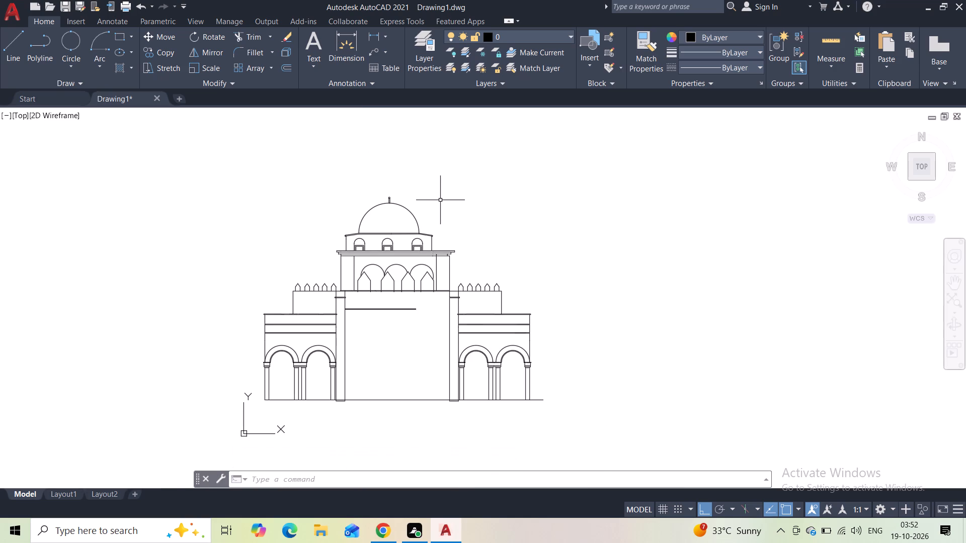
{"action": "scroll", "coordinate": [439, 207], "scroll_direction": "up", "scroll_amount": 2}
{"action": "left_click", "coordinate": [452, 206]}
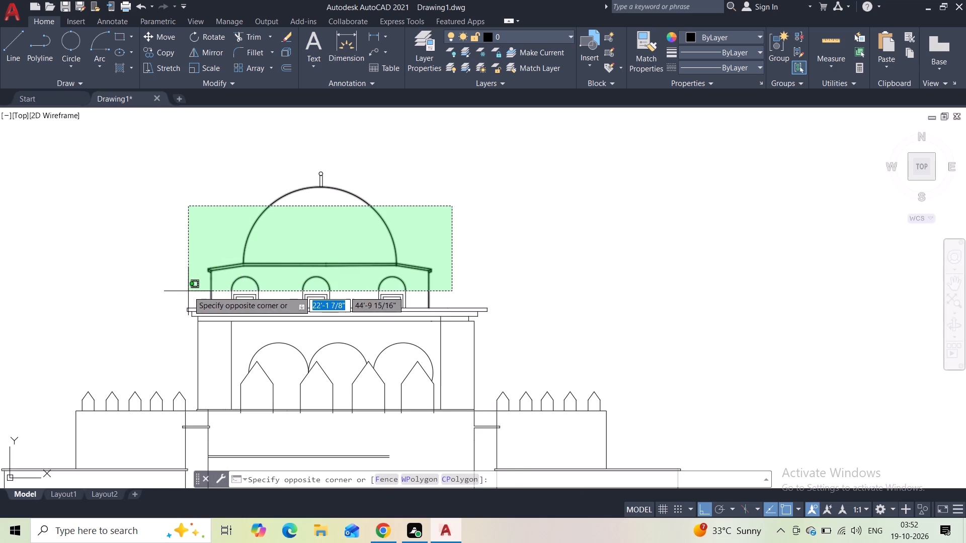
{"action": "left_click", "coordinate": [188, 291]}
{"action": "scroll", "coordinate": [318, 293], "scroll_direction": "up", "scroll_amount": 1}
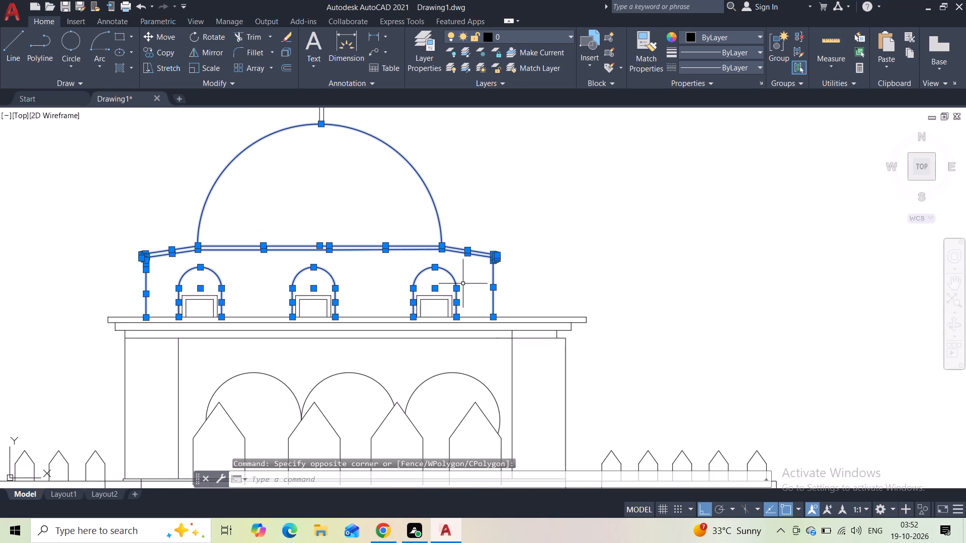
{"action": "left_click", "coordinate": [469, 282]}
{"action": "left_click", "coordinate": [175, 301]}
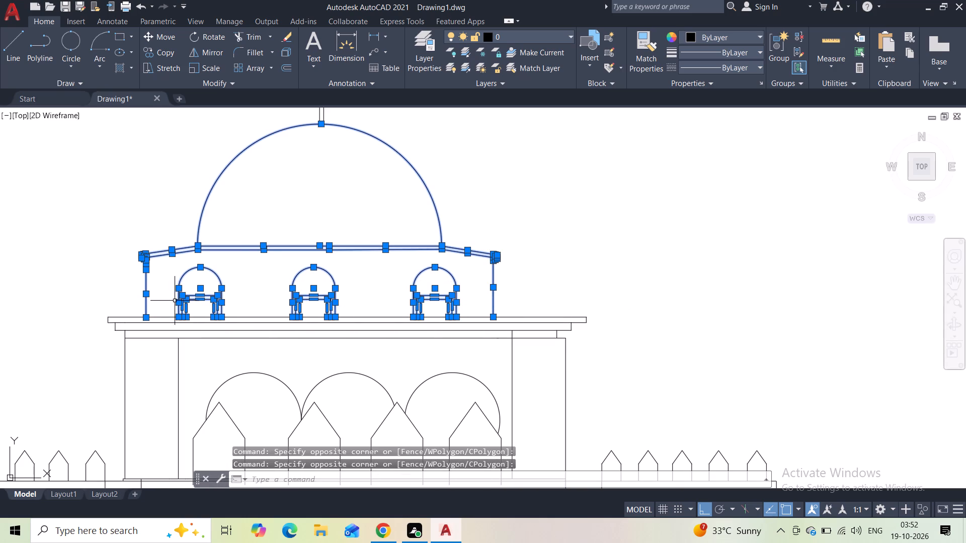
{"action": "scroll", "coordinate": [296, 186], "scroll_direction": "up", "scroll_amount": 1}
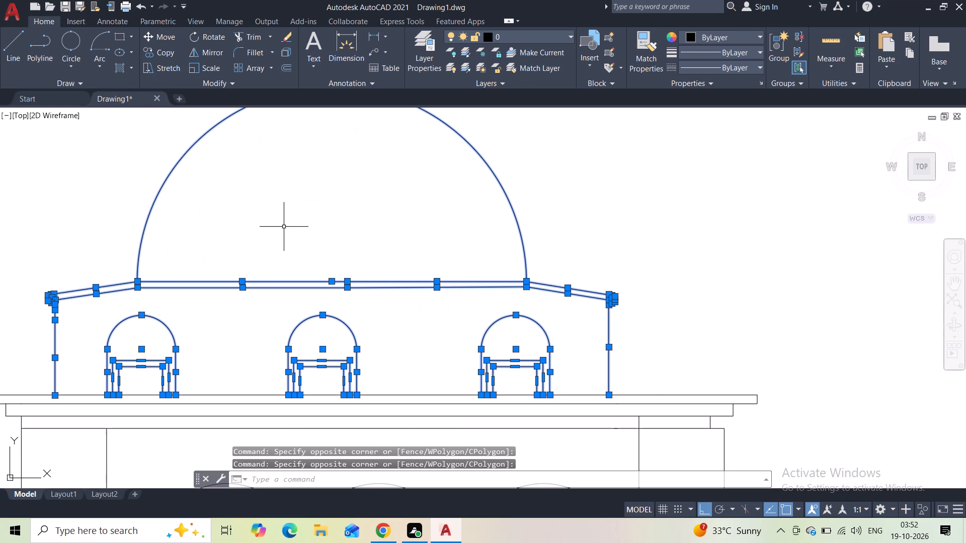
{"action": "middle_click_drag", "start_coordinate": [284, 225], "coordinate": [296, 310]}
{"action": "left_click", "coordinate": [382, 131]}
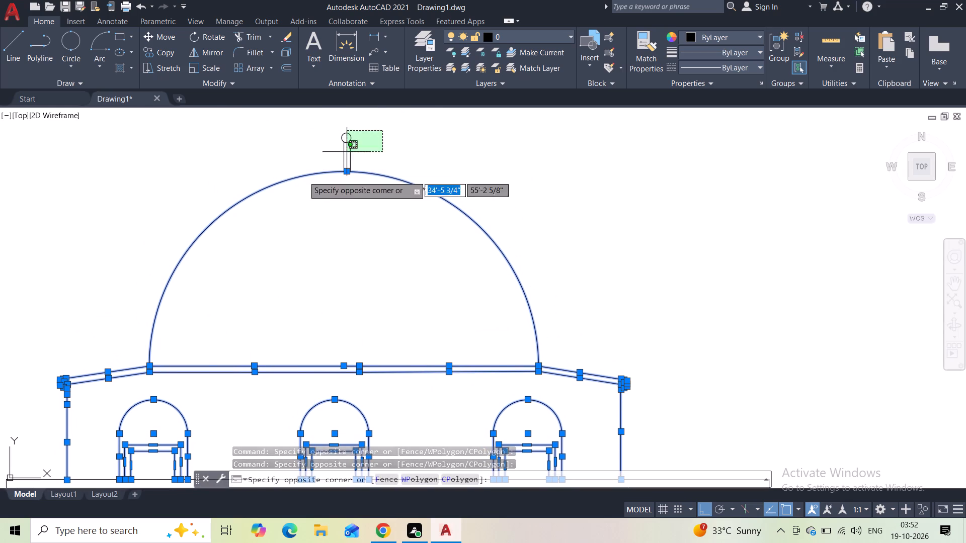
{"action": "left_click", "coordinate": [297, 182]}
{"action": "scroll", "coordinate": [294, 244], "scroll_direction": "down", "scroll_amount": 1}
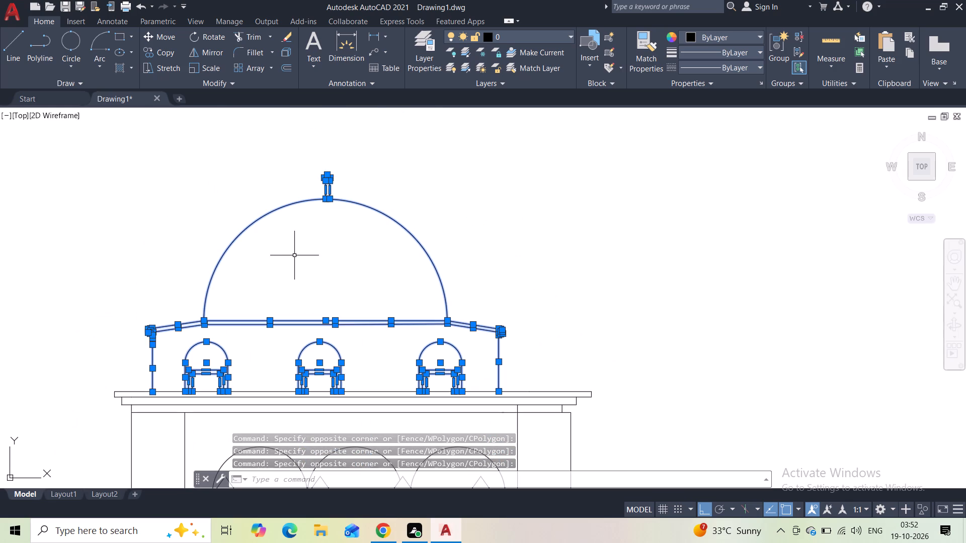
{"action": "scroll", "coordinate": [293, 255], "scroll_direction": "down", "scroll_amount": 1}
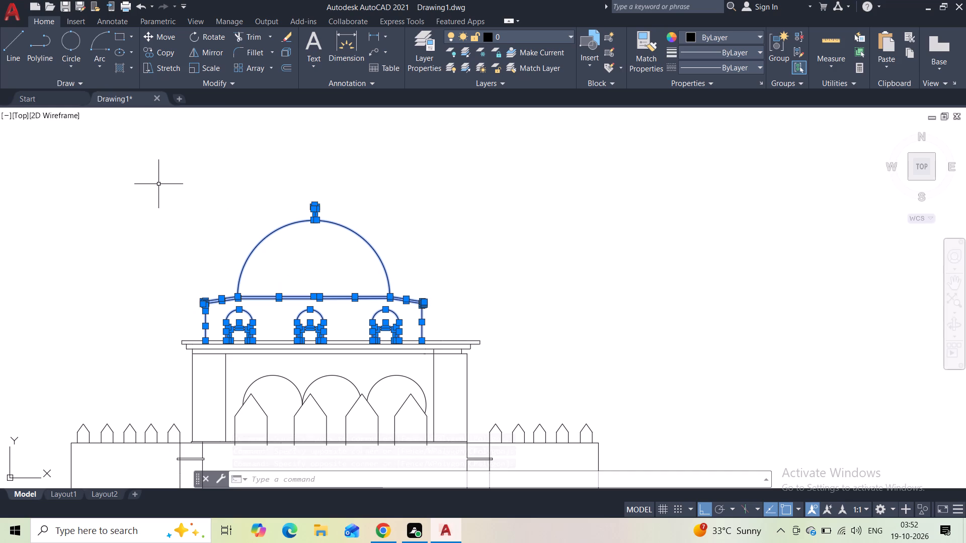
{"action": "left_click", "coordinate": [154, 38]}
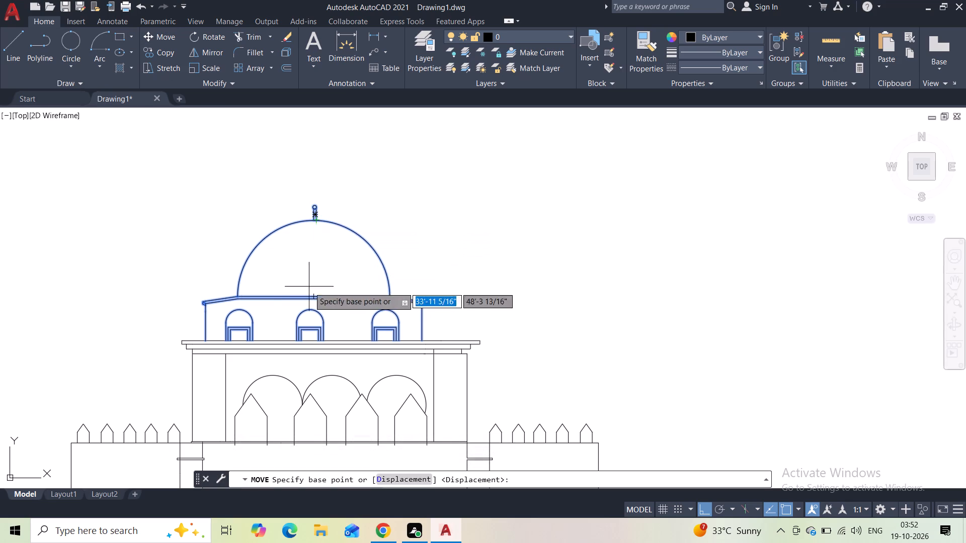
{"action": "left_click", "coordinate": [311, 297]}
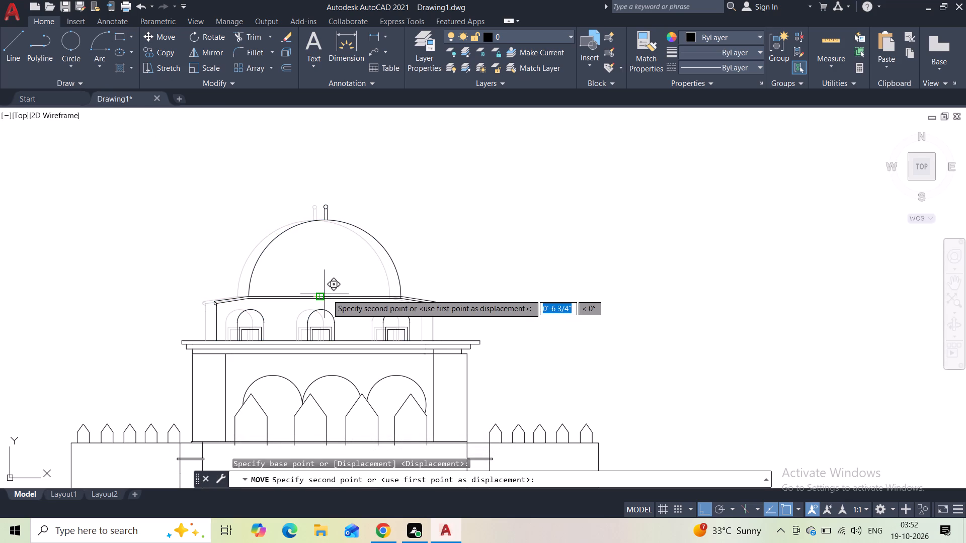
{"action": "left_click", "coordinate": [328, 294]}
{"action": "scroll", "coordinate": [431, 243], "scroll_direction": "down", "scroll_amount": 2}
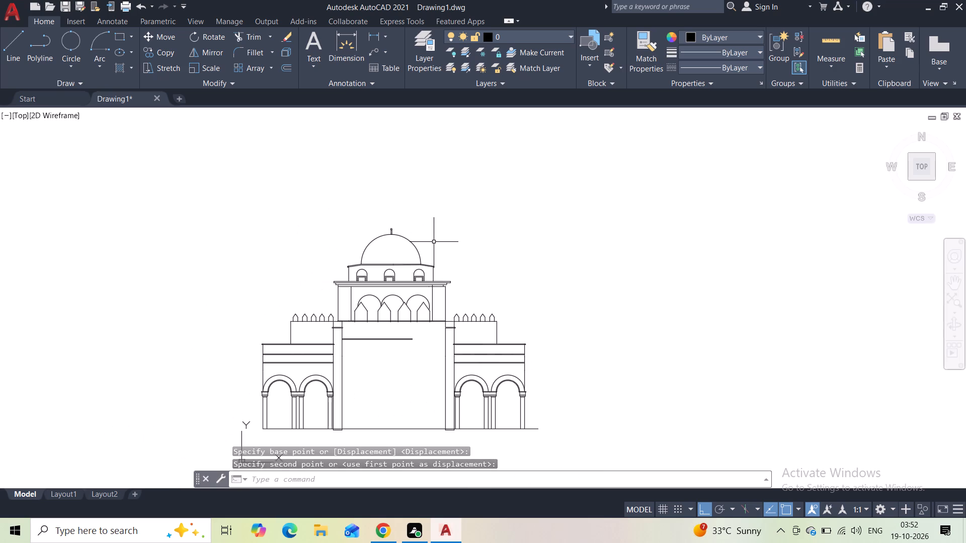
{"action": "key", "text": "Escape"}
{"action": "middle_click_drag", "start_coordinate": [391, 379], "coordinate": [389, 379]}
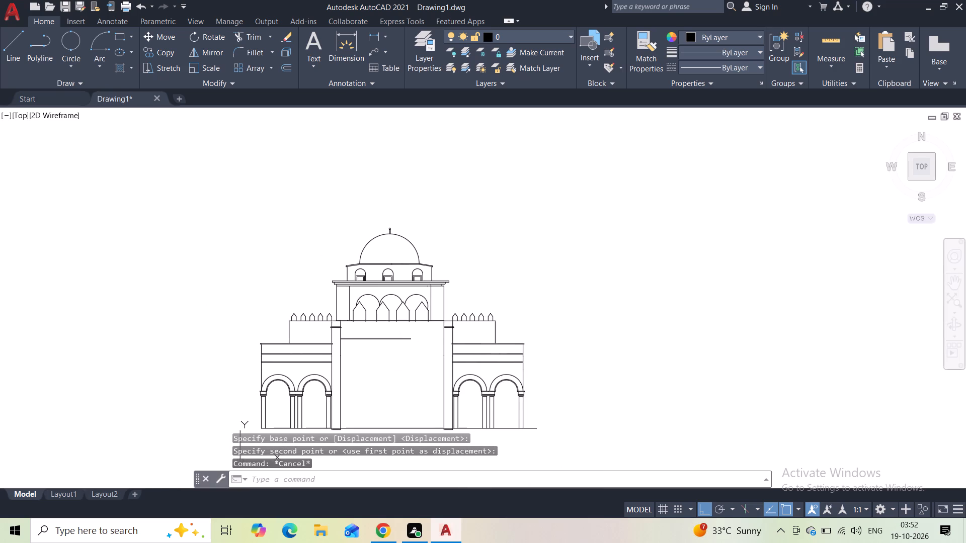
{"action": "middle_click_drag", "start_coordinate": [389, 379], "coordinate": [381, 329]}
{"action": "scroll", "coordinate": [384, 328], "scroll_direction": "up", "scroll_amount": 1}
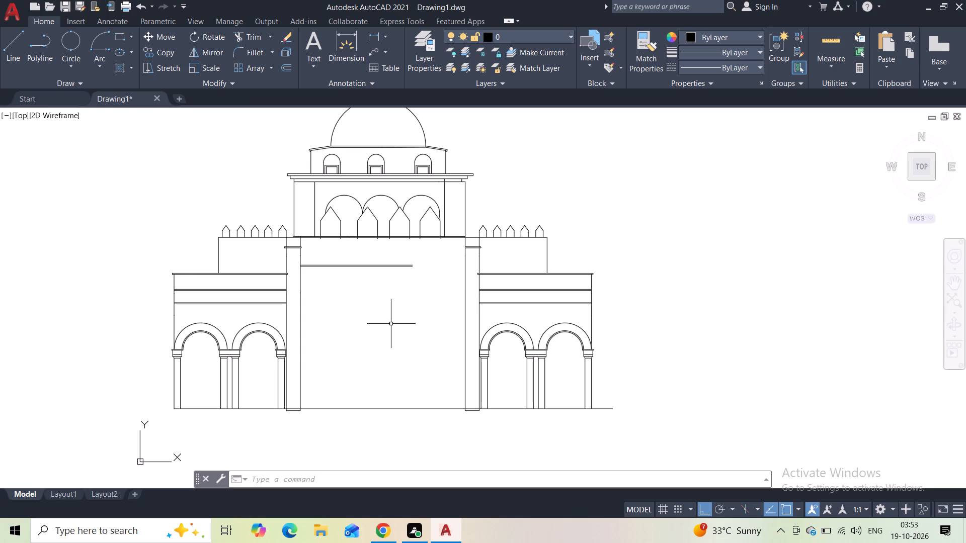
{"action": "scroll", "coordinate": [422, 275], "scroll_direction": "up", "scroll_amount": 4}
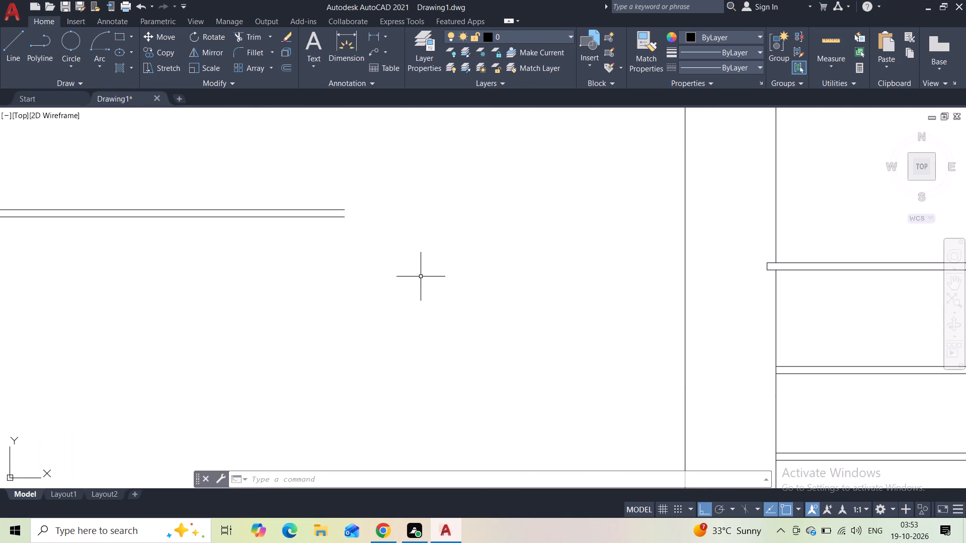
Extend the pair of horizontal band lines below the tower across the central bay to the mirrored wing pier's inner vertical edge.
{"action": "type", "text": "ex"}
{"action": "key", "text": "Return"}
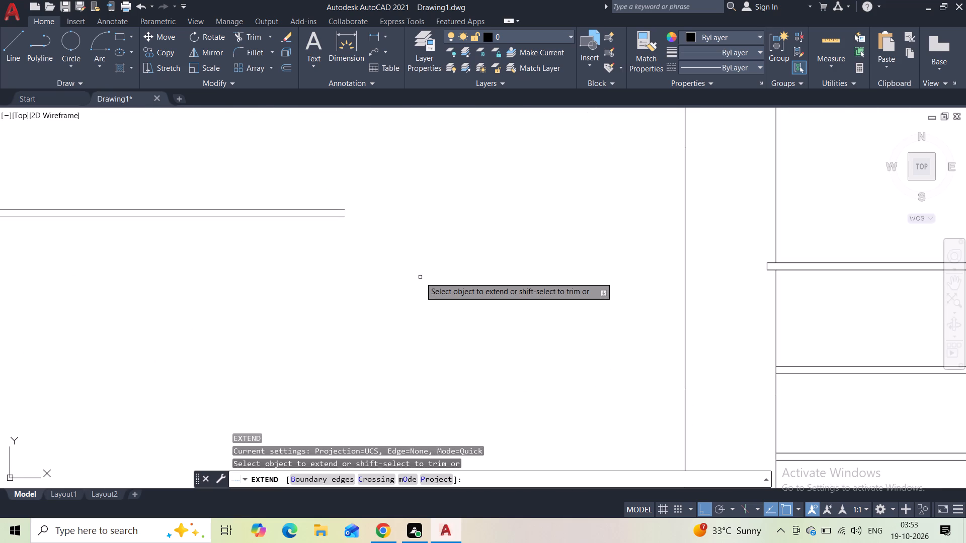
{"action": "left_click", "coordinate": [332, 219]}
{"action": "left_click", "coordinate": [334, 217]}
{"action": "left_click", "coordinate": [339, 208]}
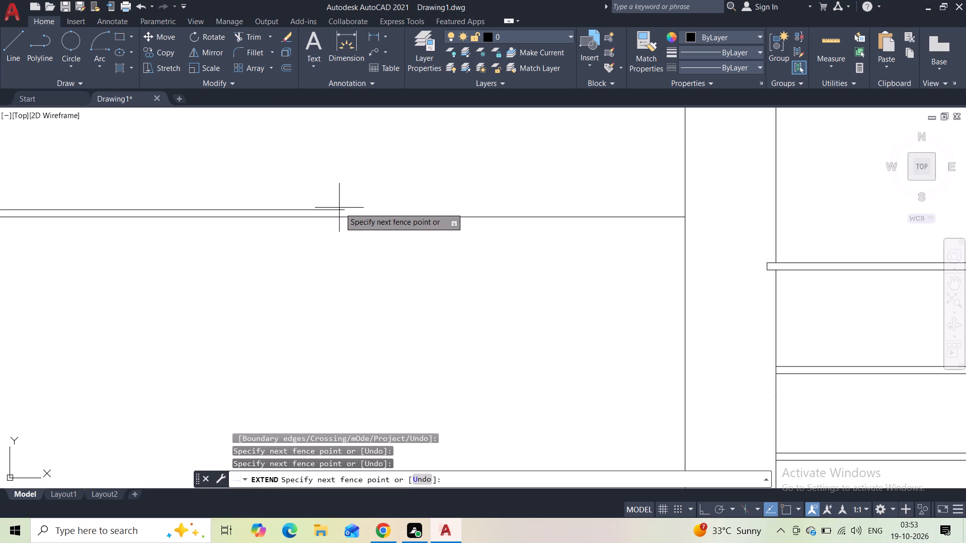
{"action": "left_click", "coordinate": [339, 209]}
{"action": "left_click", "coordinate": [339, 209]}
{"action": "scroll", "coordinate": [362, 202], "scroll_direction": "down", "scroll_amount": 3}
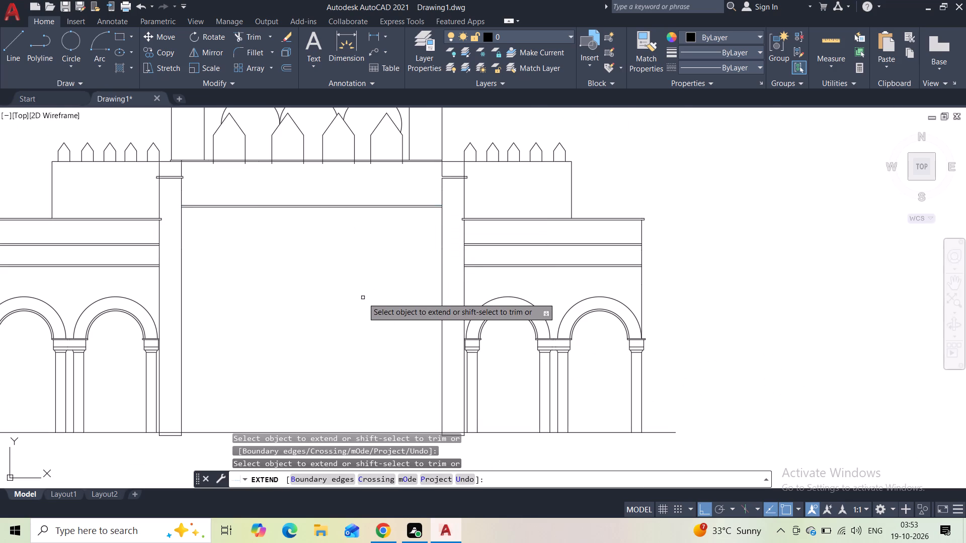
{"action": "key", "text": "space"}
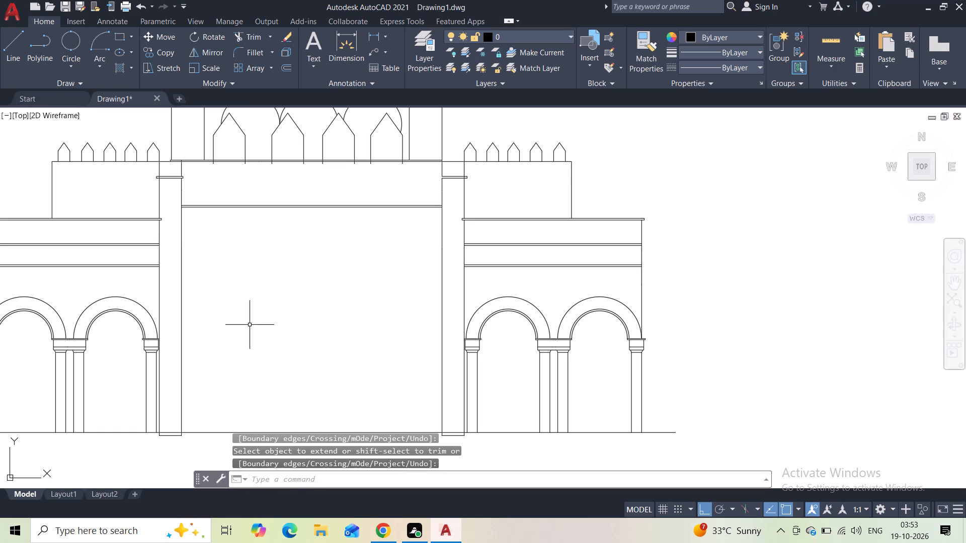
Copy the unmirrored wing's outer arch, capital lines and inner column edges about 310 inches horizontally into the central bay.
{"action": "middle_click_drag", "start_coordinate": [80, 348], "coordinate": [139, 312]}
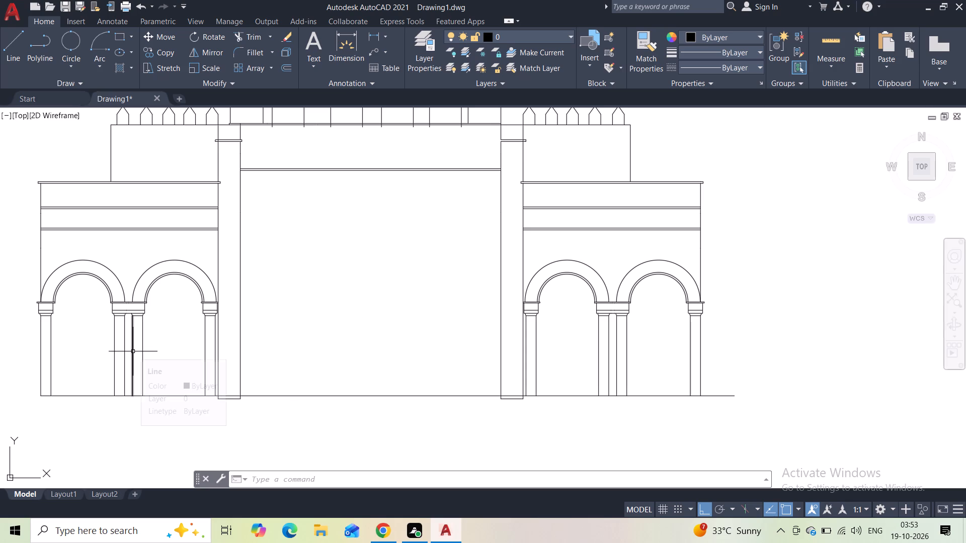
{"action": "left_click", "coordinate": [122, 247]}
{"action": "left_click", "coordinate": [46, 374]}
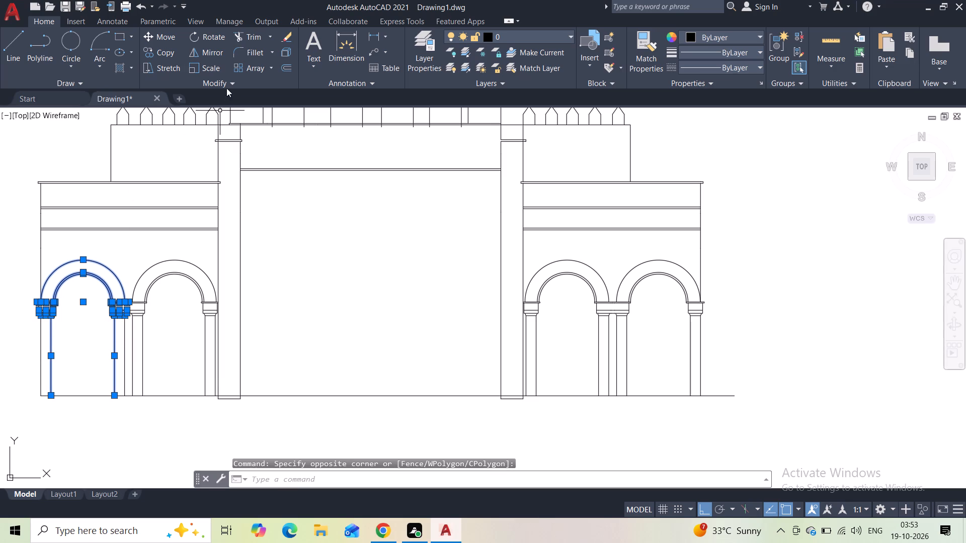
{"action": "left_click", "coordinate": [171, 55]}
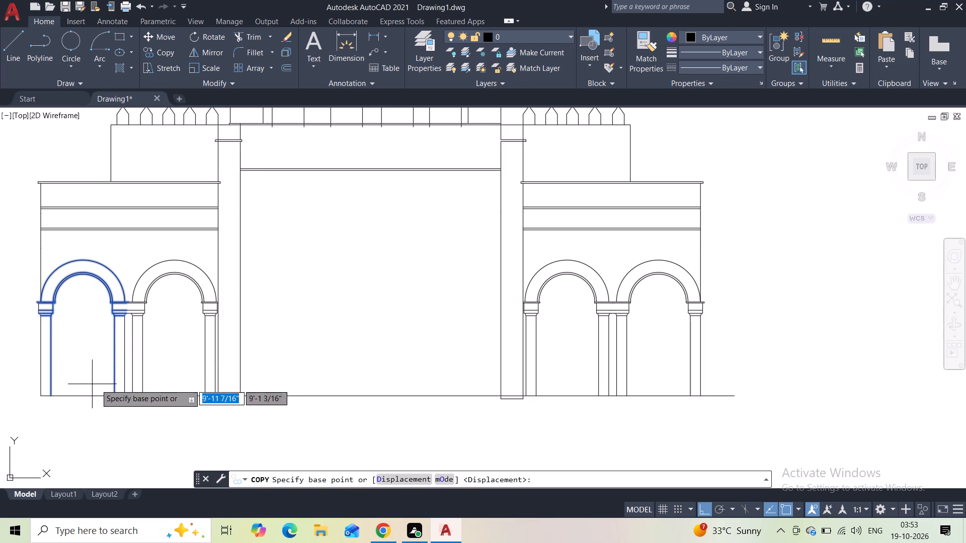
{"action": "left_click", "coordinate": [111, 397]}
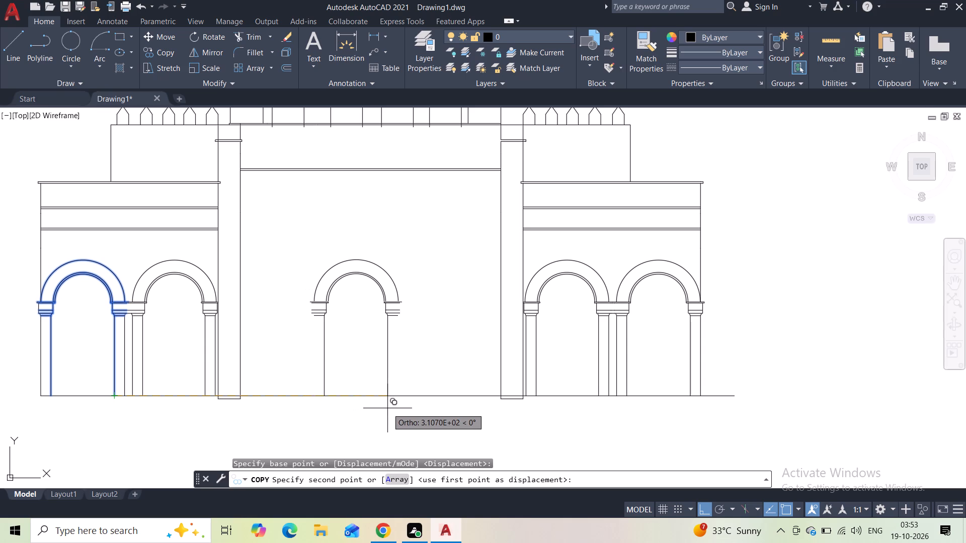
{"action": "left_click", "coordinate": [387, 408]}
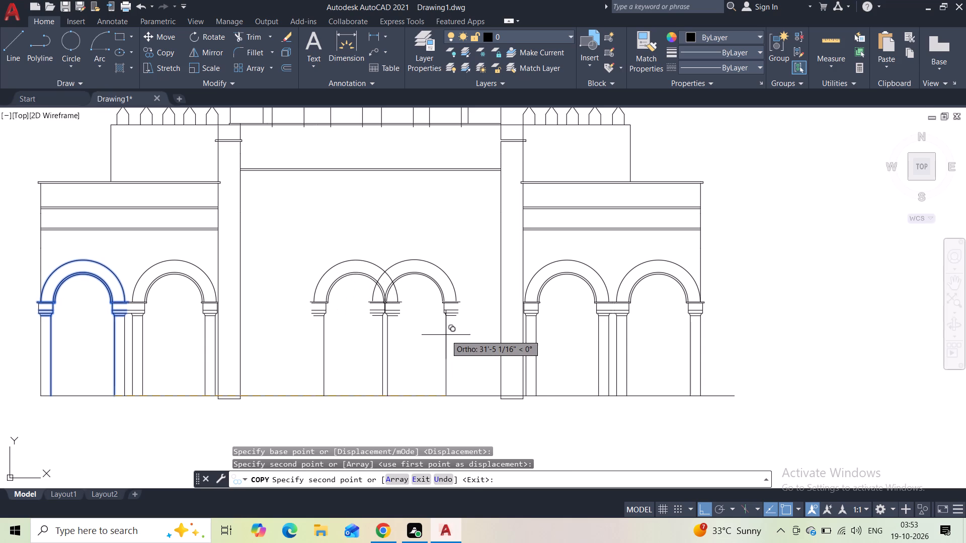
{"action": "key", "text": "Escape"}
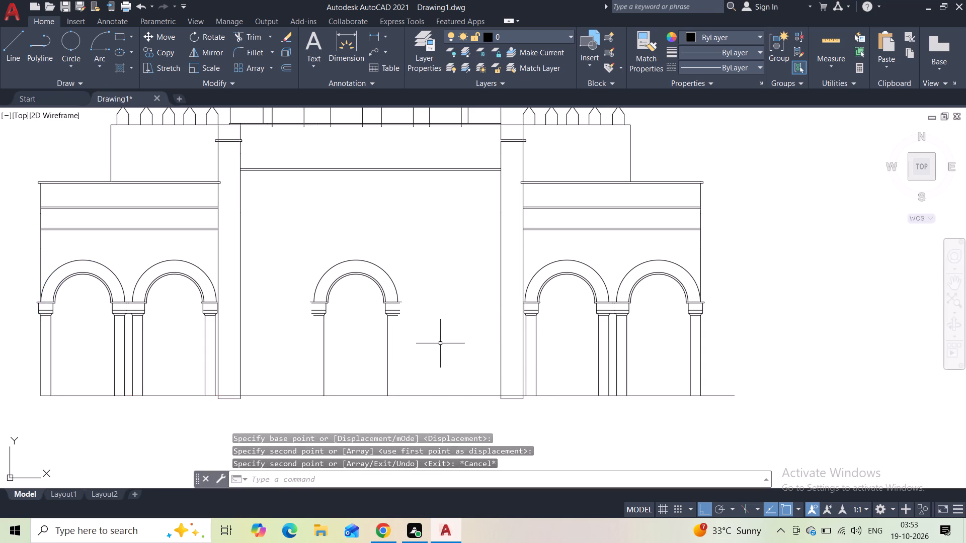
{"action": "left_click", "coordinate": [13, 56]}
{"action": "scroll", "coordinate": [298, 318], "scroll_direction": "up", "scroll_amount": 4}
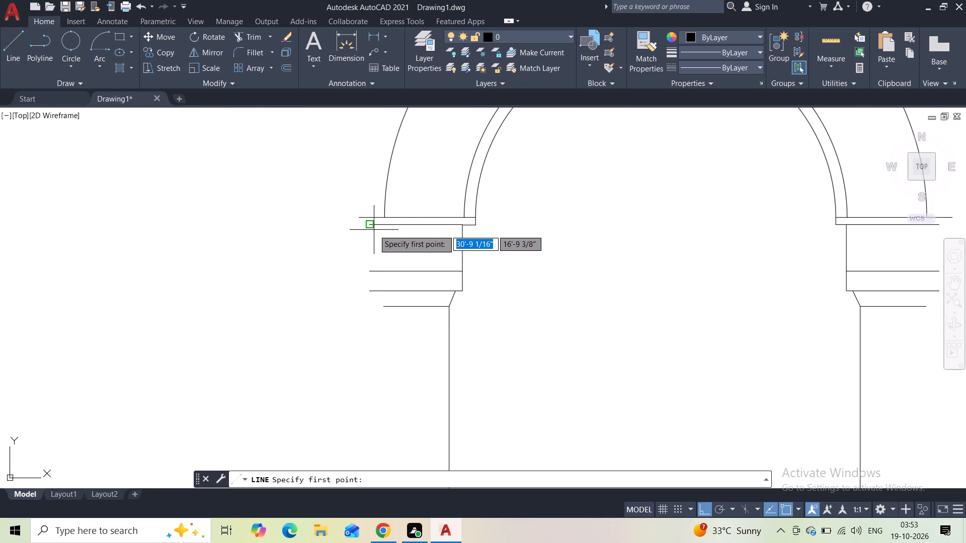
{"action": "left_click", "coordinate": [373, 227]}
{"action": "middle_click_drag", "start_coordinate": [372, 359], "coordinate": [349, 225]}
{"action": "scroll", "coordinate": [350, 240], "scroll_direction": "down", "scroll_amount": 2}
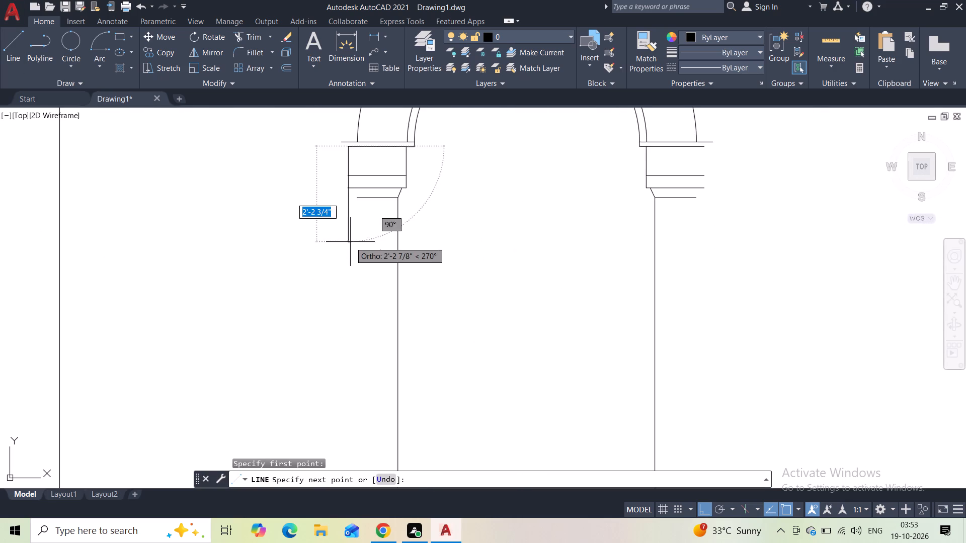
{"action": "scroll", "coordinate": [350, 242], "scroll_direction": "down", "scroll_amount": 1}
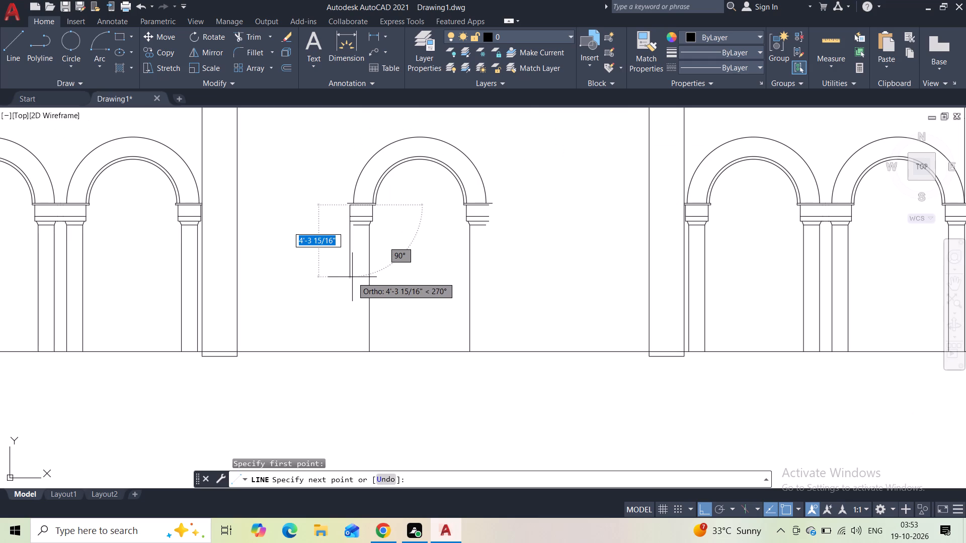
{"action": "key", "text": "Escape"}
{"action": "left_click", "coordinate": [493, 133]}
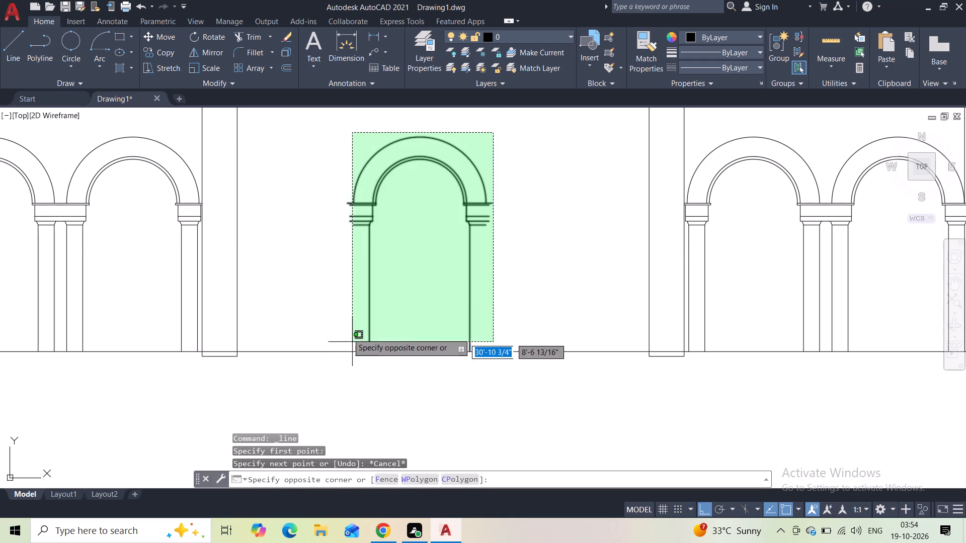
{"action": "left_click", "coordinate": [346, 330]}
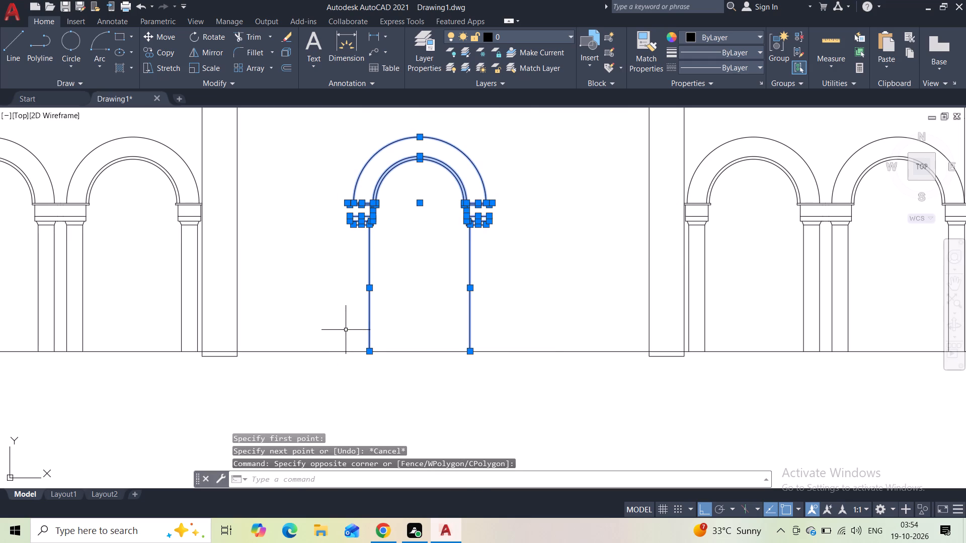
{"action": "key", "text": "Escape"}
Copy the unmirrored wing's outermost arch with both full columns and capitals about 19'-4" horizontally, placing it just inside the central bay's pier.
{"action": "middle_click_drag", "start_coordinate": [304, 304], "coordinate": [616, 325]}
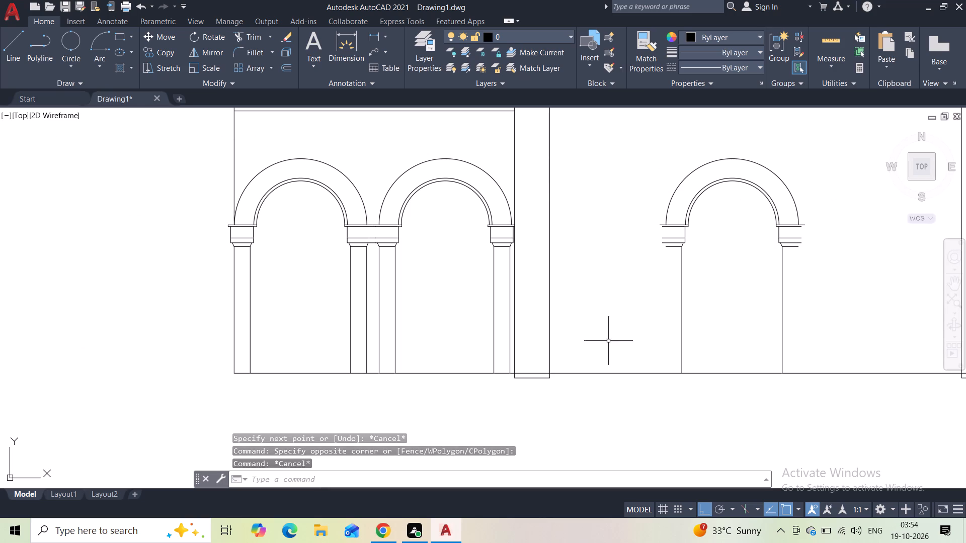
{"action": "left_click", "coordinate": [337, 155]}
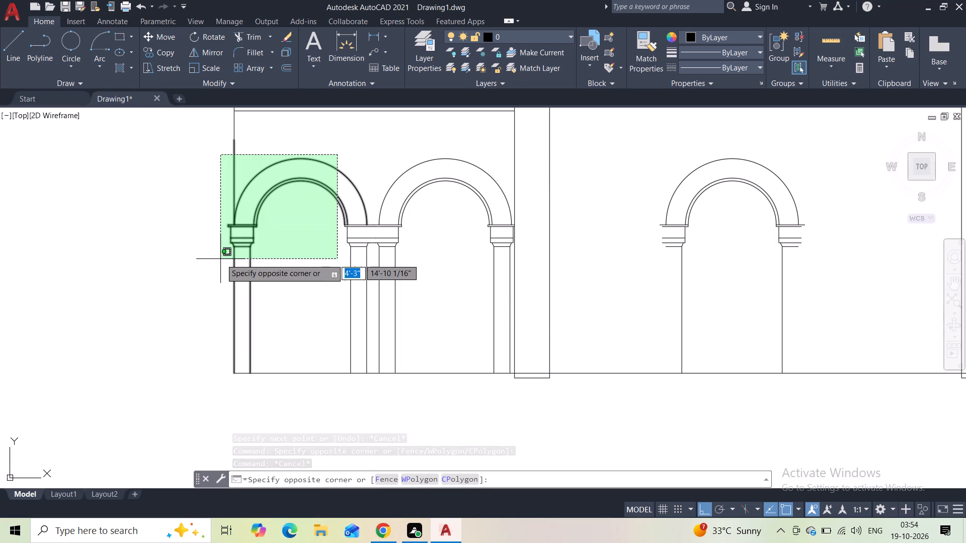
{"action": "left_click", "coordinate": [245, 237]}
{"action": "scroll", "coordinate": [236, 245], "scroll_direction": "up", "scroll_amount": 3}
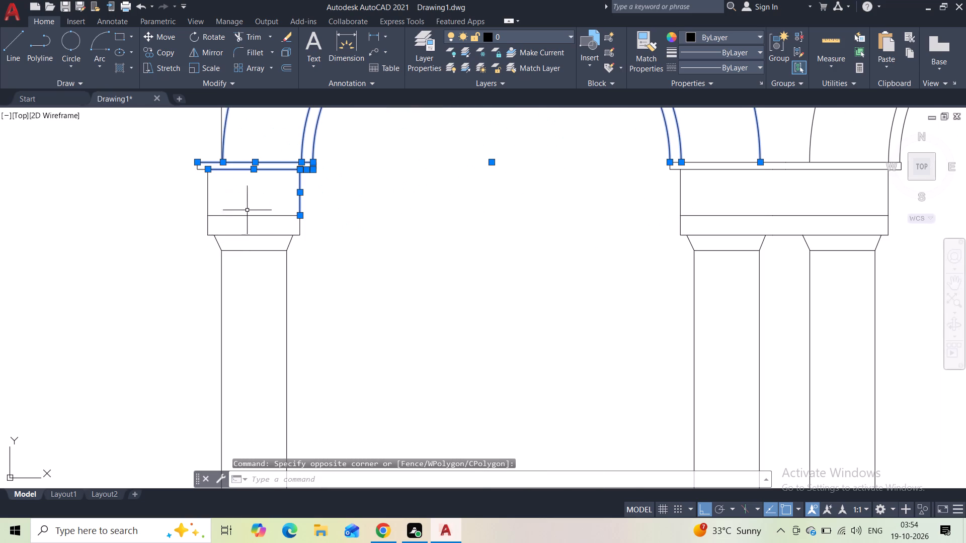
{"action": "left_click", "coordinate": [248, 206]}
{"action": "left_click", "coordinate": [186, 234]}
{"action": "left_click", "coordinate": [203, 154]}
{"action": "left_click", "coordinate": [184, 193]}
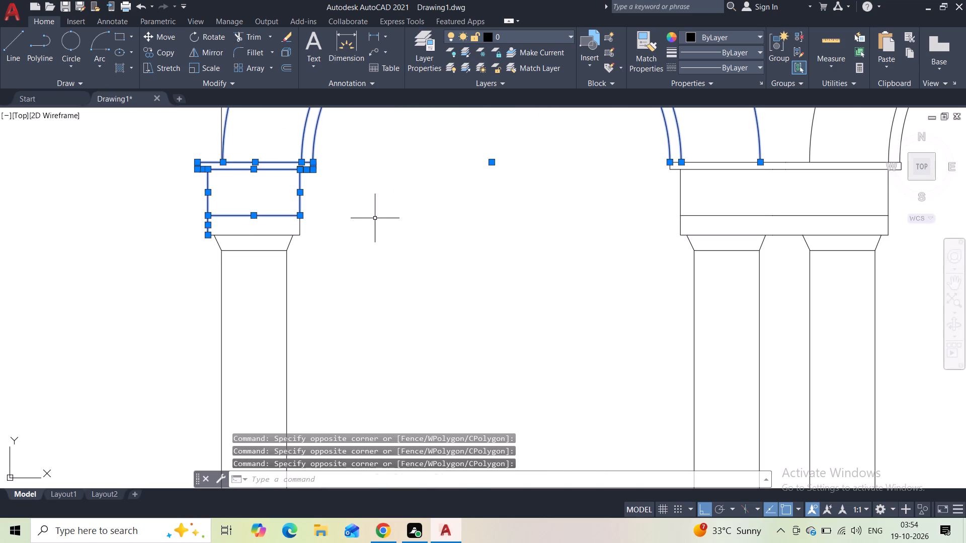
{"action": "left_click", "coordinate": [375, 218]}
{"action": "left_click", "coordinate": [181, 286]}
{"action": "scroll", "coordinate": [253, 310], "scroll_direction": "down", "scroll_amount": 3}
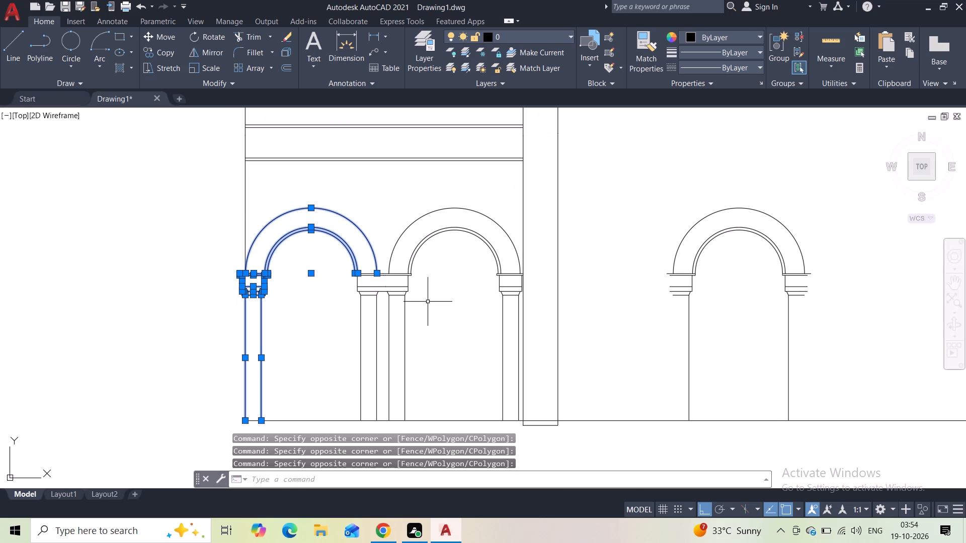
{"action": "left_click", "coordinate": [375, 259]}
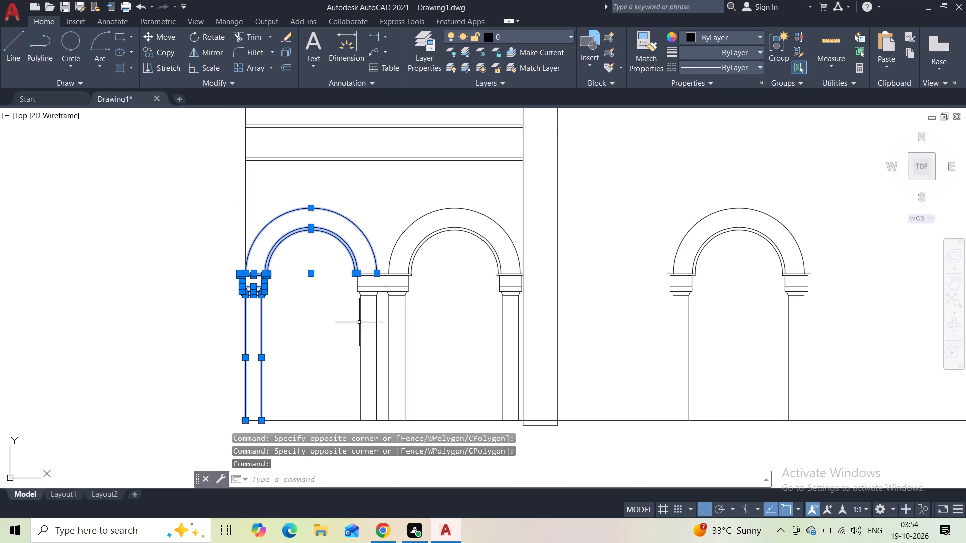
{"action": "left_click", "coordinate": [379, 252]}
{"action": "left_click", "coordinate": [348, 359]}
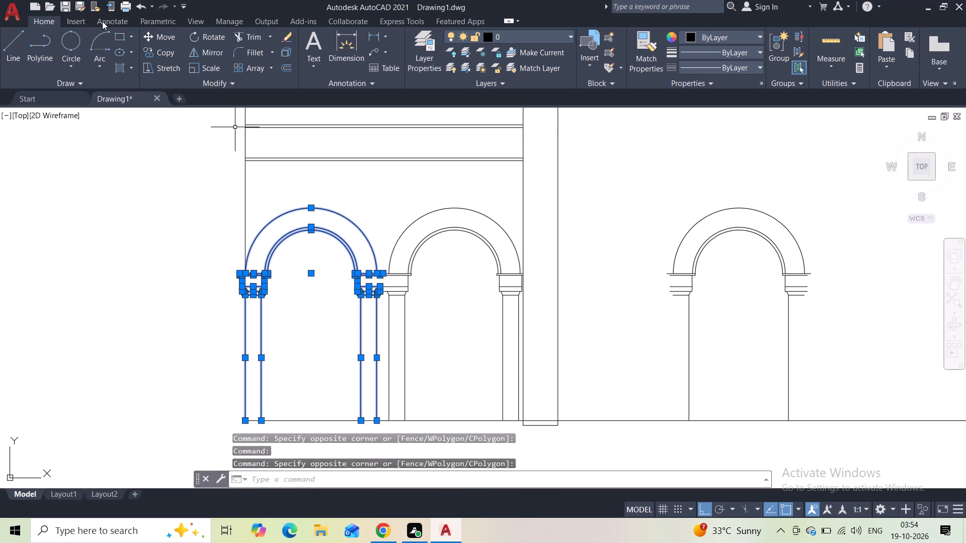
{"action": "left_click", "coordinate": [169, 53]}
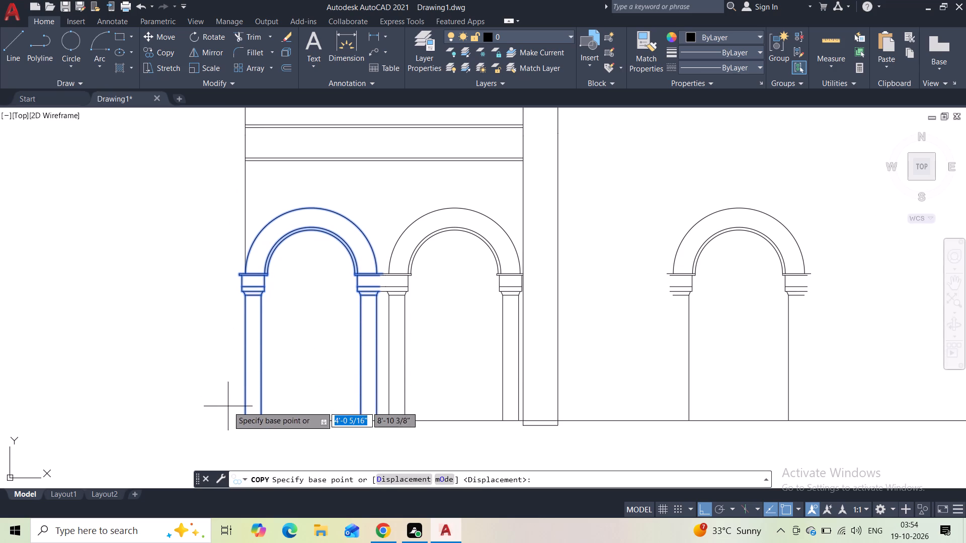
{"action": "left_click", "coordinate": [246, 423]}
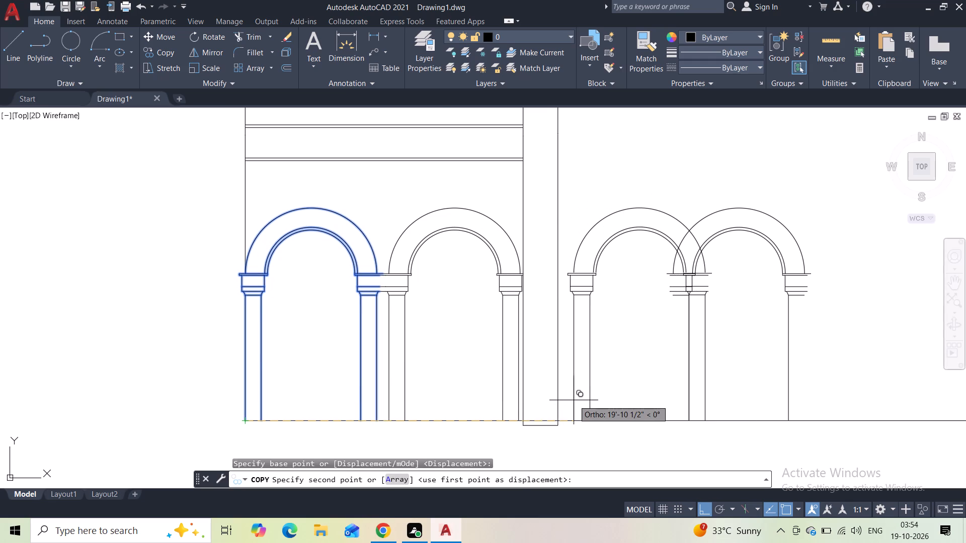
{"action": "scroll", "coordinate": [574, 400], "scroll_direction": "up", "scroll_amount": 2}
{"action": "middle_click_drag", "start_coordinate": [555, 411], "coordinate": [549, 481]}
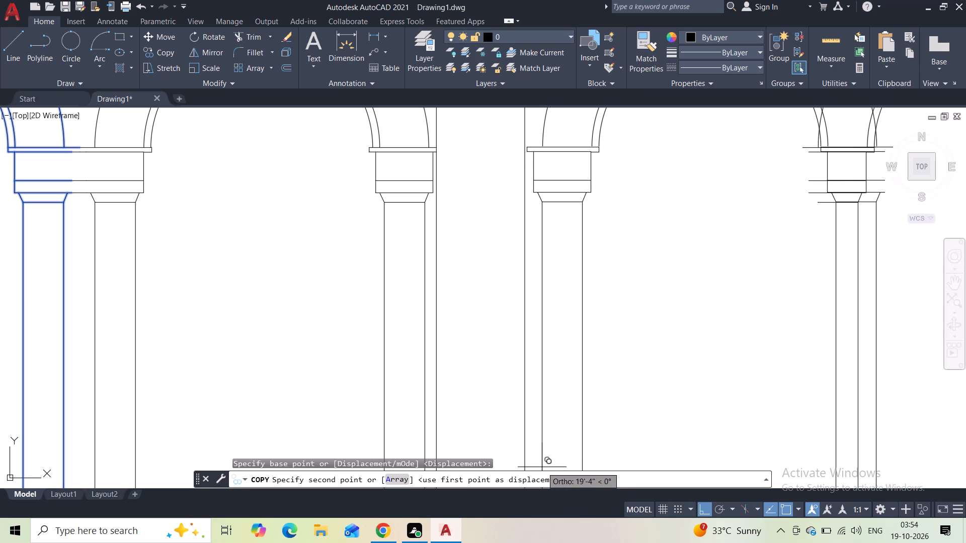
{"action": "left_click", "coordinate": [542, 467]}
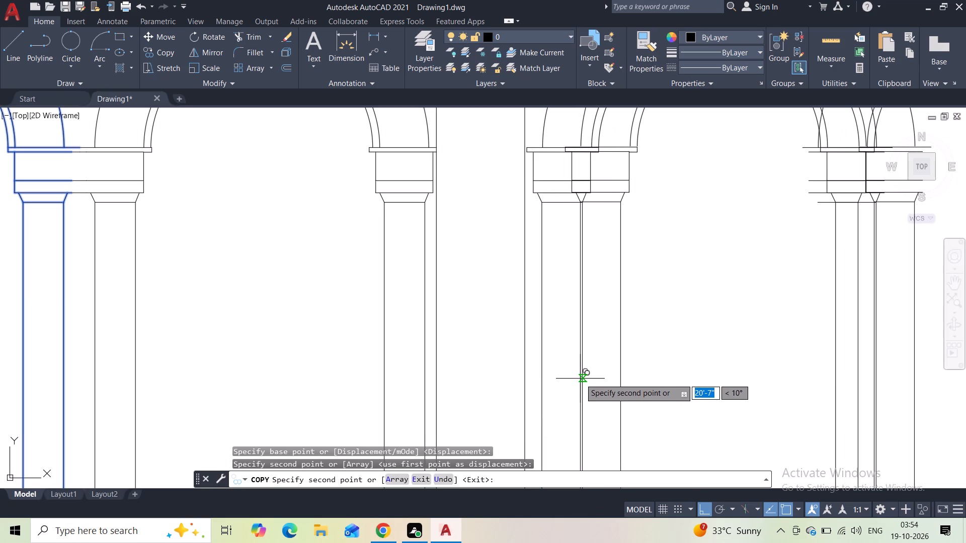
{"action": "key", "text": "Escape"}
Erase the second, overlapping arch copy in the central bay with its column edges and all capital lines over the shared column.
{"action": "scroll", "coordinate": [615, 319], "scroll_direction": "down", "scroll_amount": 4}
{"action": "middle_click_drag", "start_coordinate": [620, 317], "coordinate": [562, 329]}
{"action": "scroll", "coordinate": [629, 281], "scroll_direction": "up", "scroll_amount": 1}
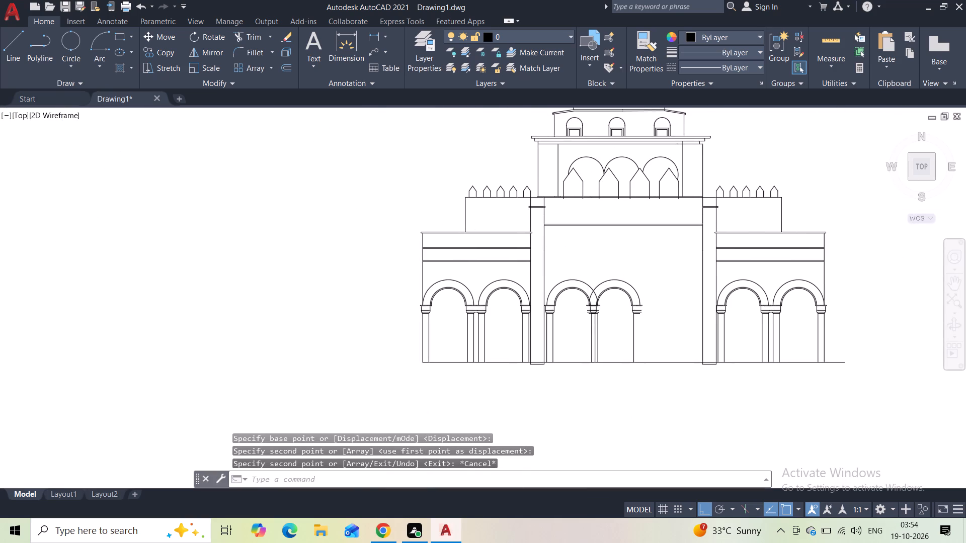
{"action": "scroll", "coordinate": [629, 281], "scroll_direction": "up", "scroll_amount": 2}
{"action": "left_click", "coordinate": [629, 272]}
{"action": "left_click", "coordinate": [579, 391]}
{"action": "middle_click_drag", "start_coordinate": [559, 425], "coordinate": [548, 324]}
{"action": "scroll", "coordinate": [559, 425], "scroll_direction": "up", "scroll_amount": 1}
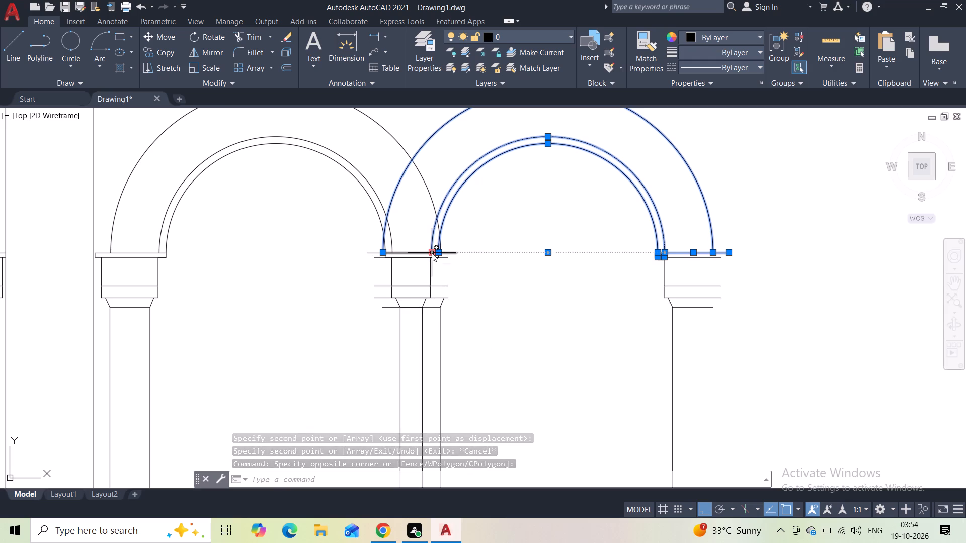
{"action": "scroll", "coordinate": [472, 291], "scroll_direction": "down", "scroll_amount": 3}
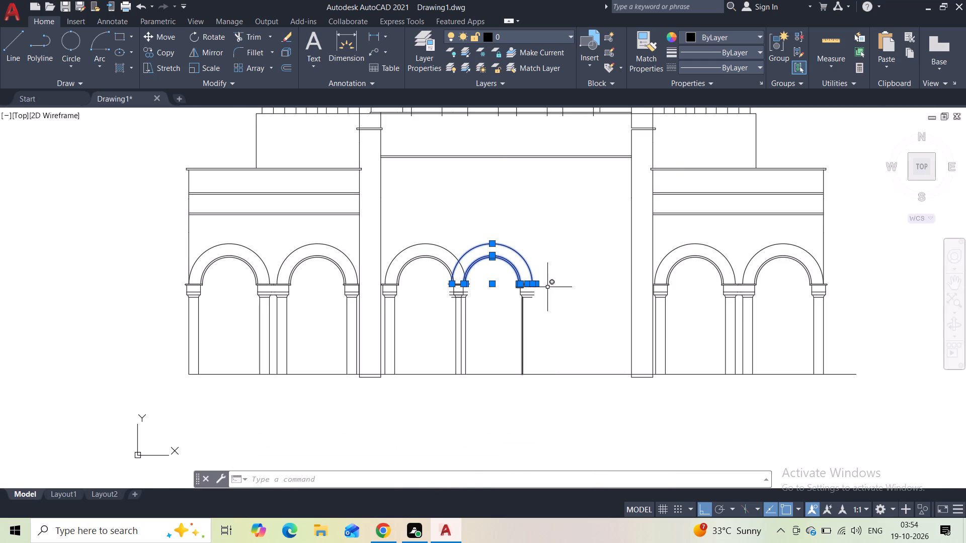
{"action": "left_click", "coordinate": [548, 286]}
{"action": "left_click", "coordinate": [497, 349]}
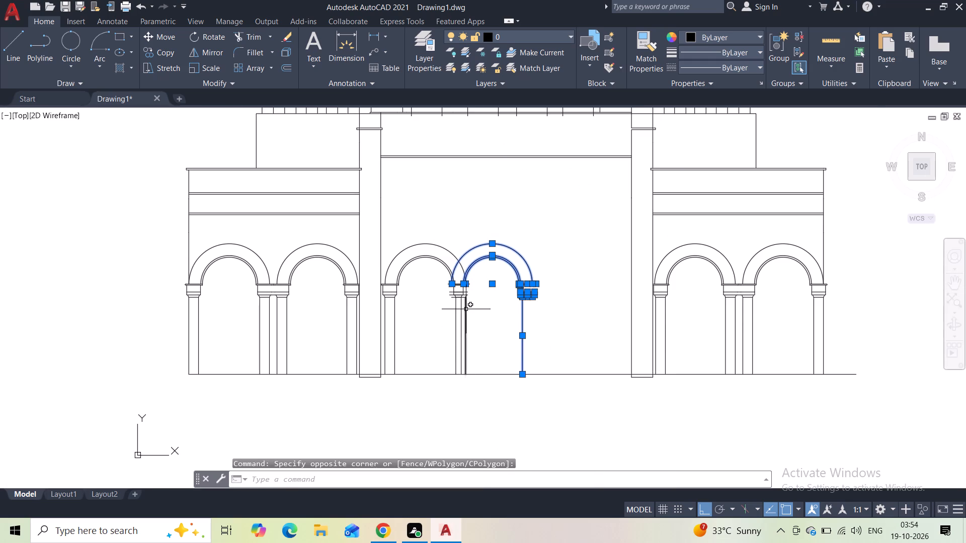
{"action": "scroll", "coordinate": [465, 308], "scroll_direction": "up", "scroll_amount": 4}
{"action": "left_click", "coordinate": [425, 214]}
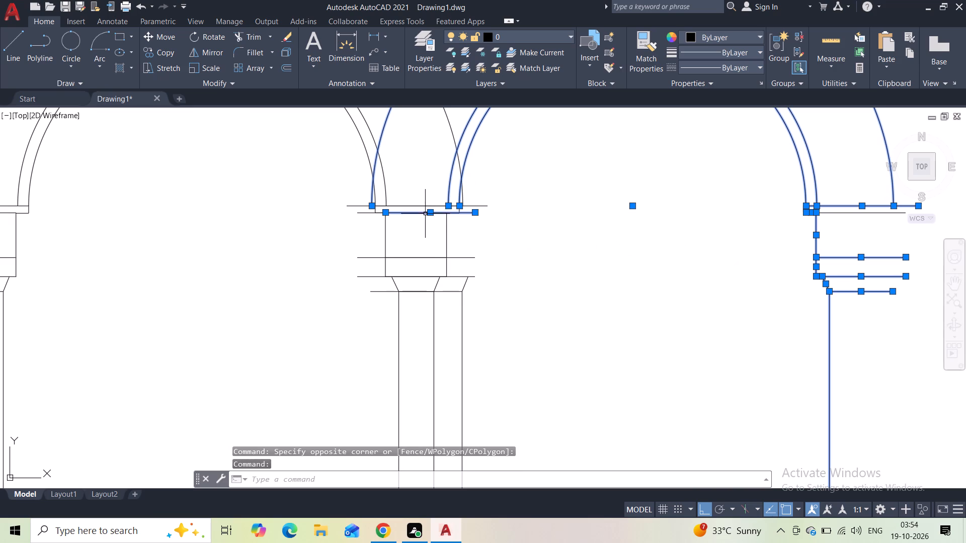
{"action": "scroll", "coordinate": [421, 241], "scroll_direction": "down", "scroll_amount": 1}
{"action": "left_click", "coordinate": [453, 248]}
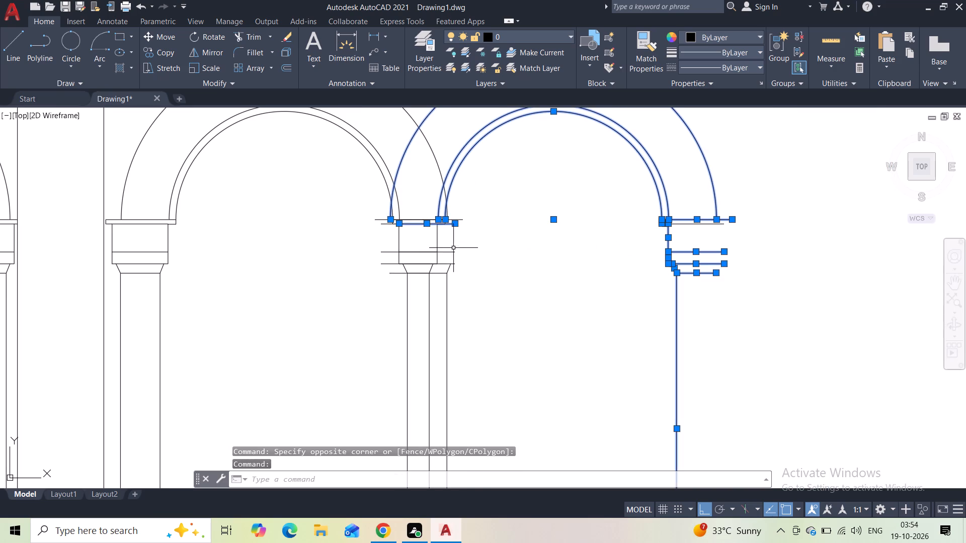
{"action": "left_click", "coordinate": [444, 307]}
{"action": "left_click", "coordinate": [375, 243]}
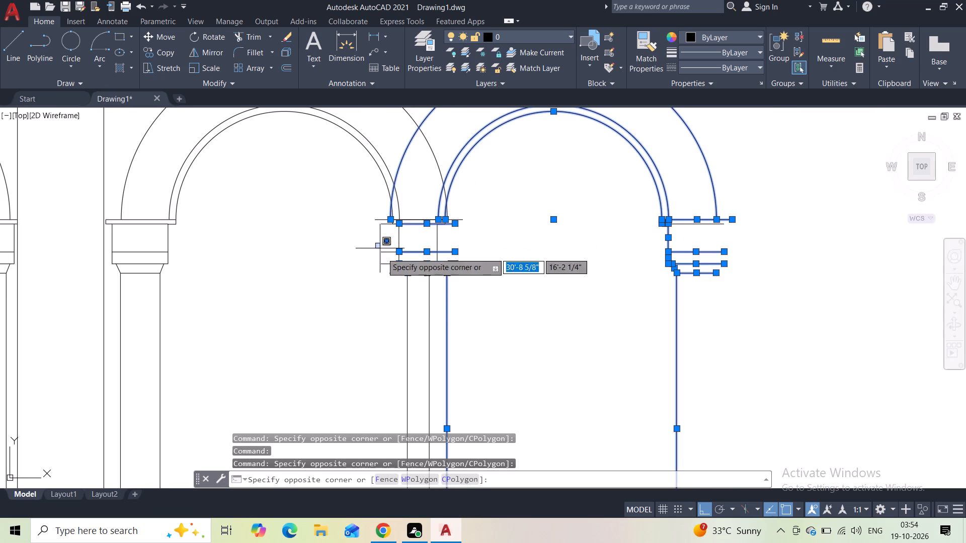
{"action": "left_click", "coordinate": [392, 292]}
{"action": "scroll", "coordinate": [388, 237], "scroll_direction": "up", "scroll_amount": 1}
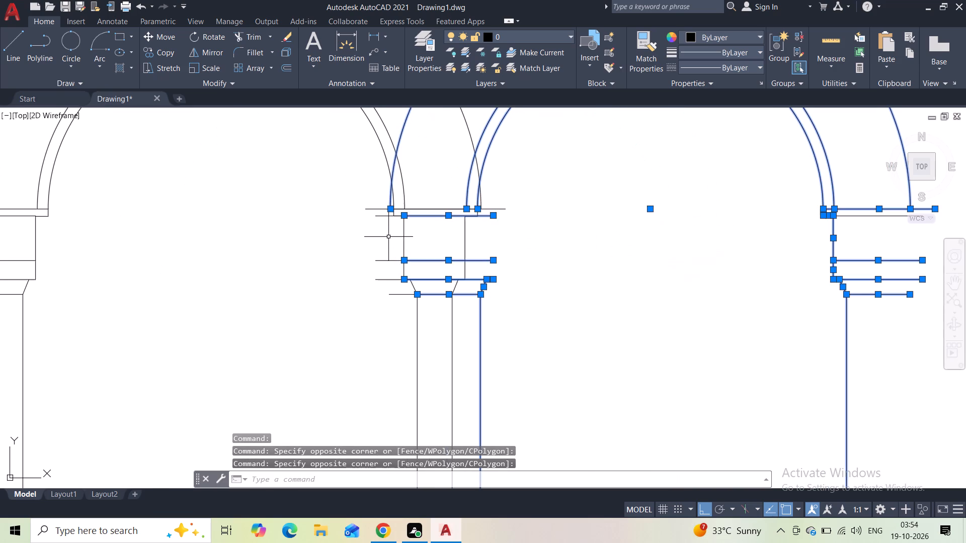
{"action": "left_click", "coordinate": [424, 202]}
{"action": "left_click", "coordinate": [426, 221]}
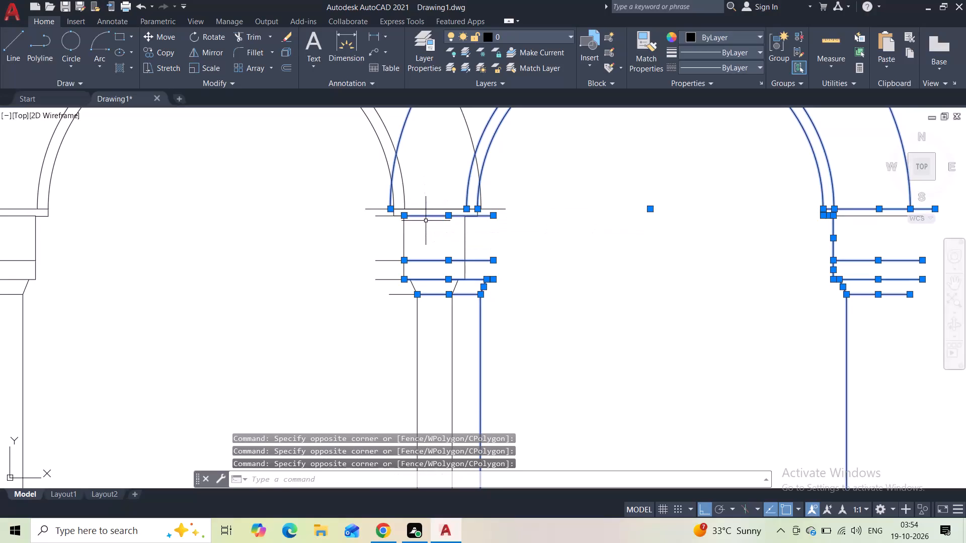
{"action": "left_click", "coordinate": [429, 207]}
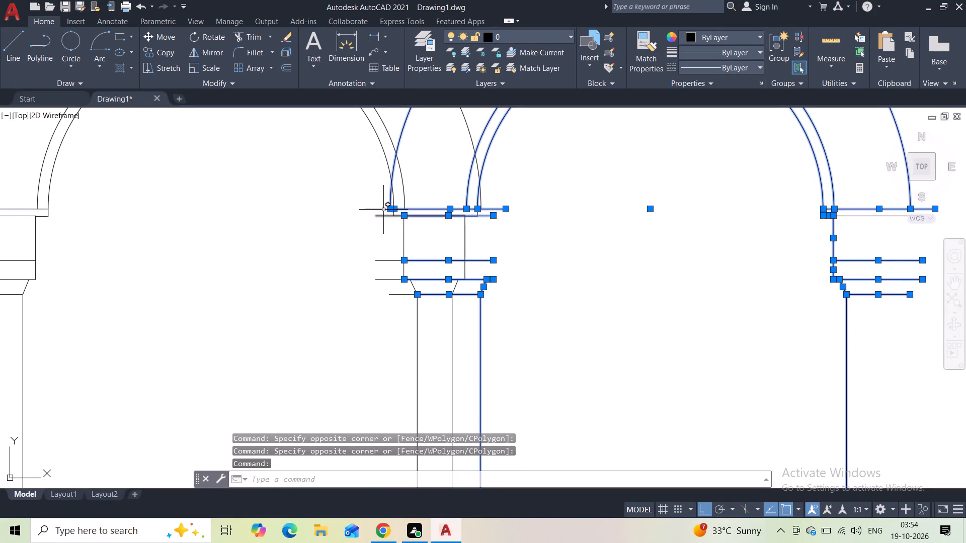
{"action": "left_click", "coordinate": [383, 210]}
{"action": "left_click", "coordinate": [381, 215]}
{"action": "left_click", "coordinate": [382, 261]}
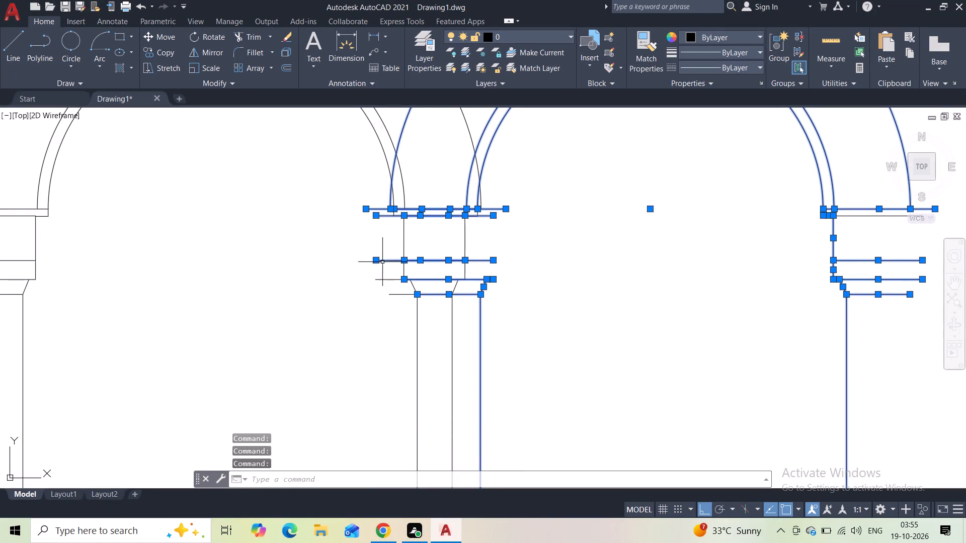
{"action": "left_click", "coordinate": [385, 279]}
{"action": "left_click", "coordinate": [395, 301]}
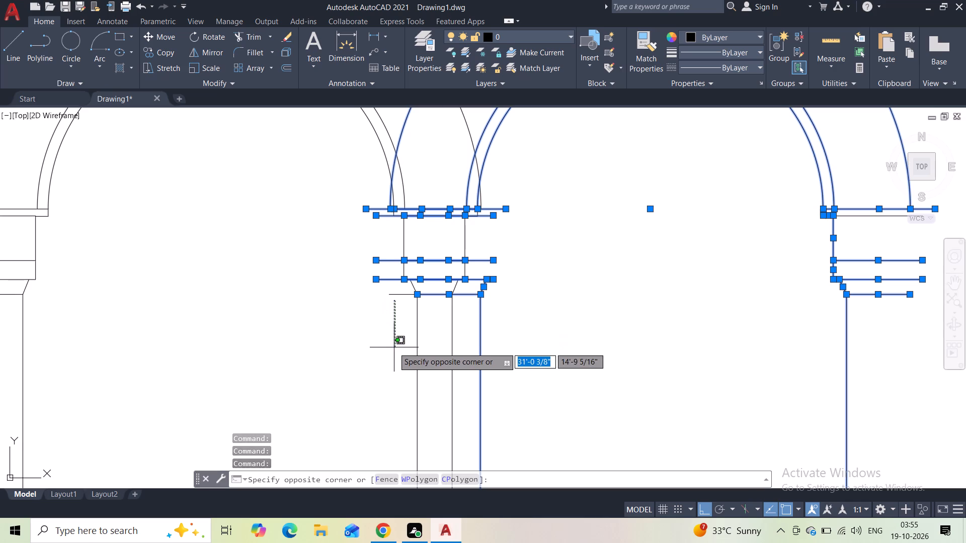
{"action": "middle_click_drag", "start_coordinate": [390, 343], "coordinate": [391, 335]}
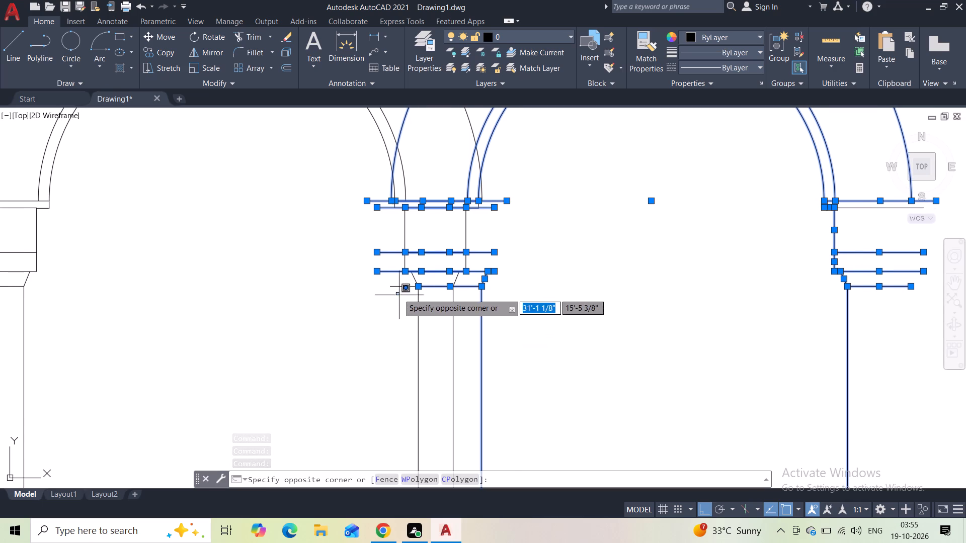
{"action": "left_click", "coordinate": [398, 290]}
{"action": "left_click", "coordinate": [398, 286]}
{"action": "key", "text": "Delete"}
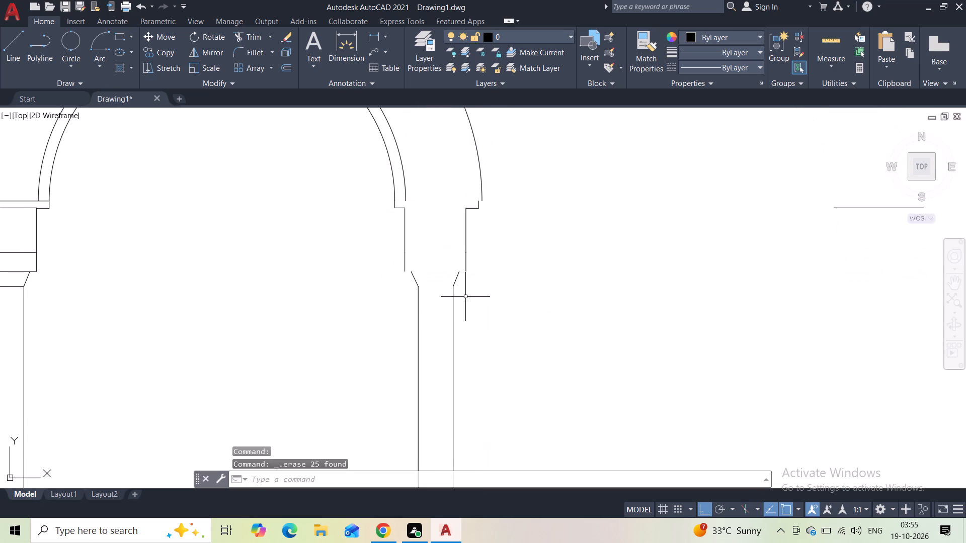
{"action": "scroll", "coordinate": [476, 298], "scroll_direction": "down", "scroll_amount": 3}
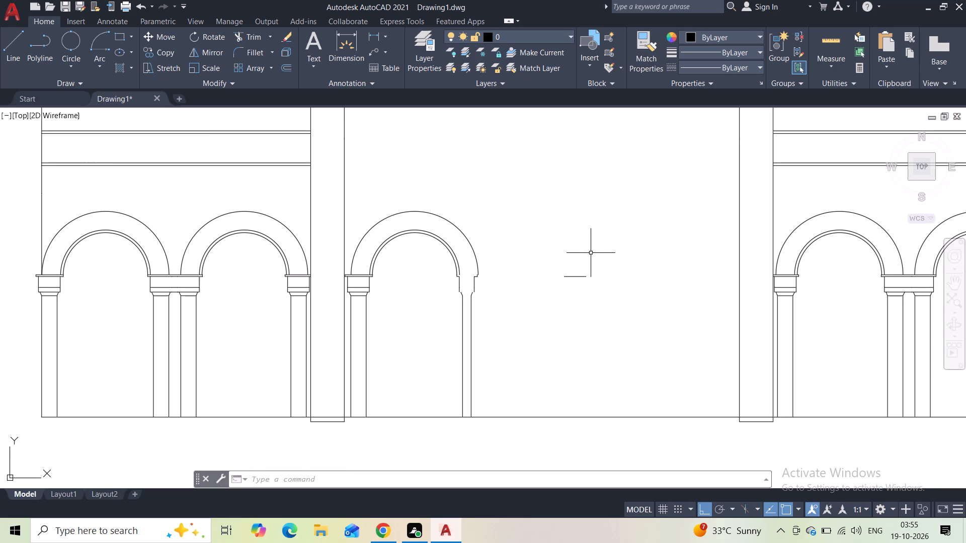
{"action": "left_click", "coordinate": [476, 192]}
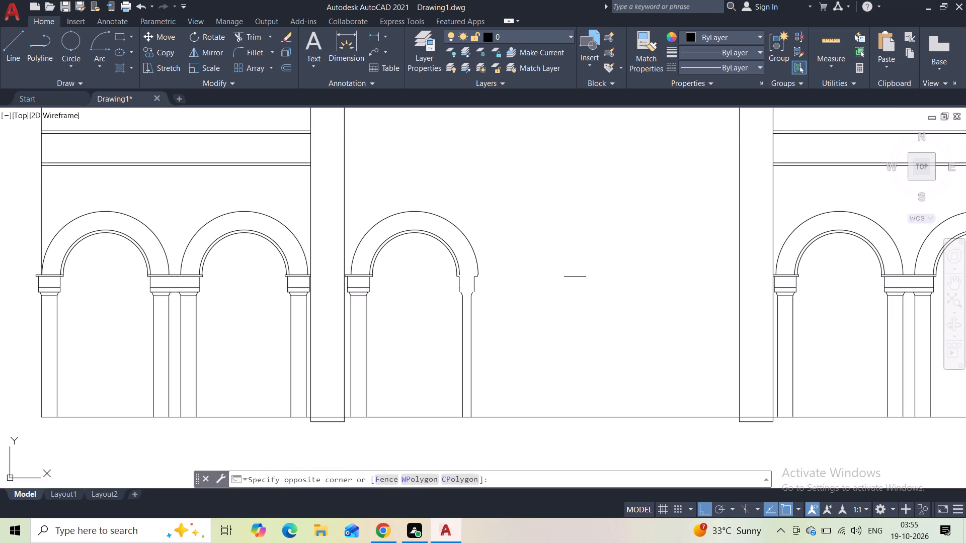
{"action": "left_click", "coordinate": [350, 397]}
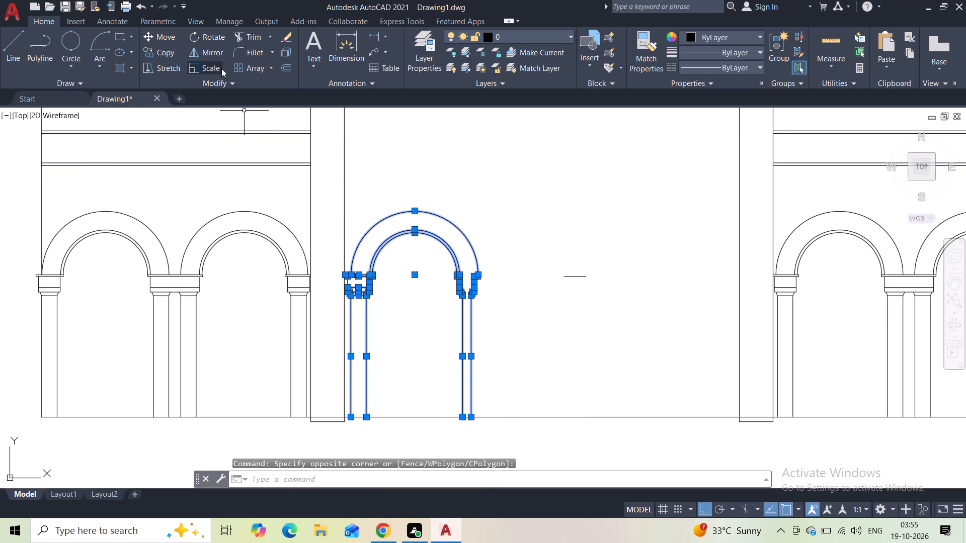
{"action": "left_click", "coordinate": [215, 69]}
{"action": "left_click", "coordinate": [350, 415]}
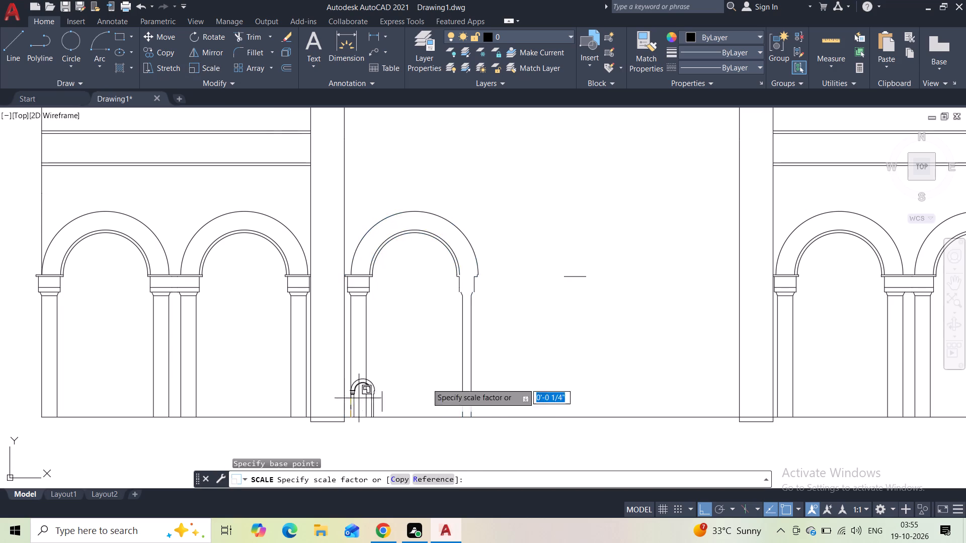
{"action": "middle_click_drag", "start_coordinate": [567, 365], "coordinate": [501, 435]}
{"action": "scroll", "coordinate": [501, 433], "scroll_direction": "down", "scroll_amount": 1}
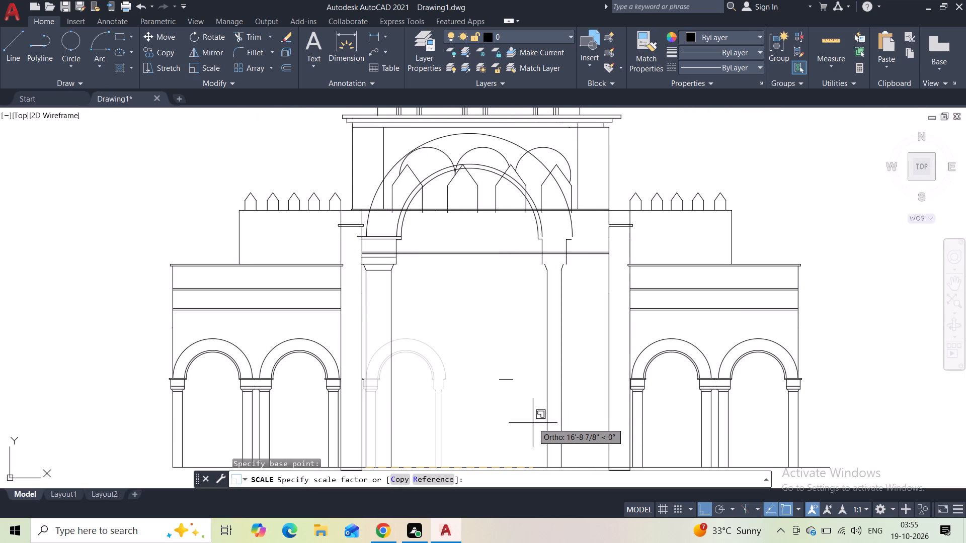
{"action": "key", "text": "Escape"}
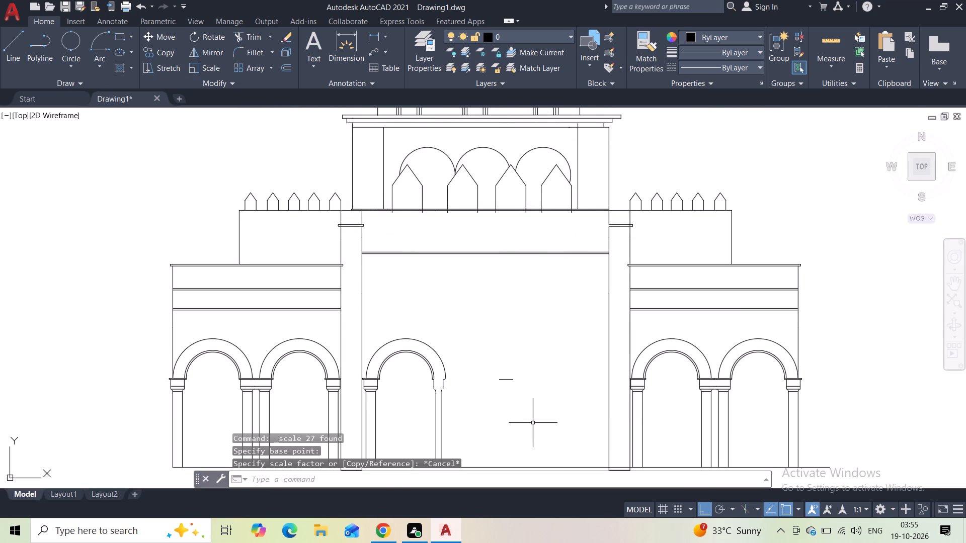
Erase the remaining arch in the central bay with its columns and capital lines, including the stray horizontal line beside it.
{"action": "left_click", "coordinate": [534, 351]}
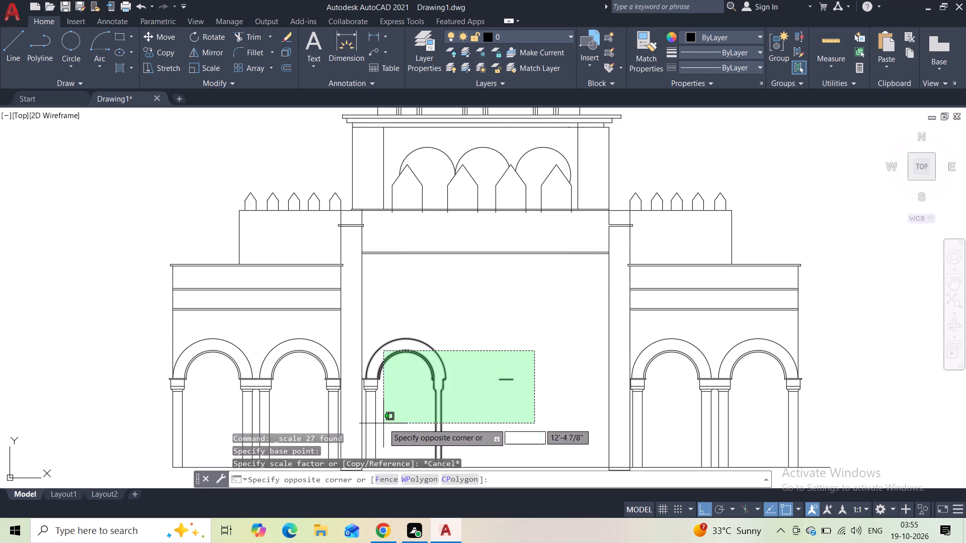
{"action": "middle_click_drag", "start_coordinate": [378, 414], "coordinate": [397, 241]}
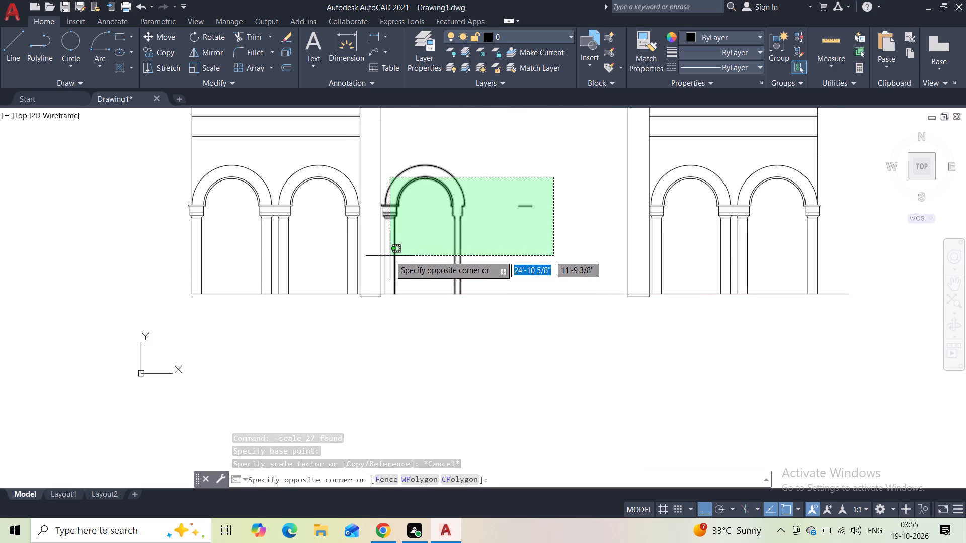
{"action": "left_click", "coordinate": [390, 256]}
{"action": "scroll", "coordinate": [387, 241], "scroll_direction": "up", "scroll_amount": 2}
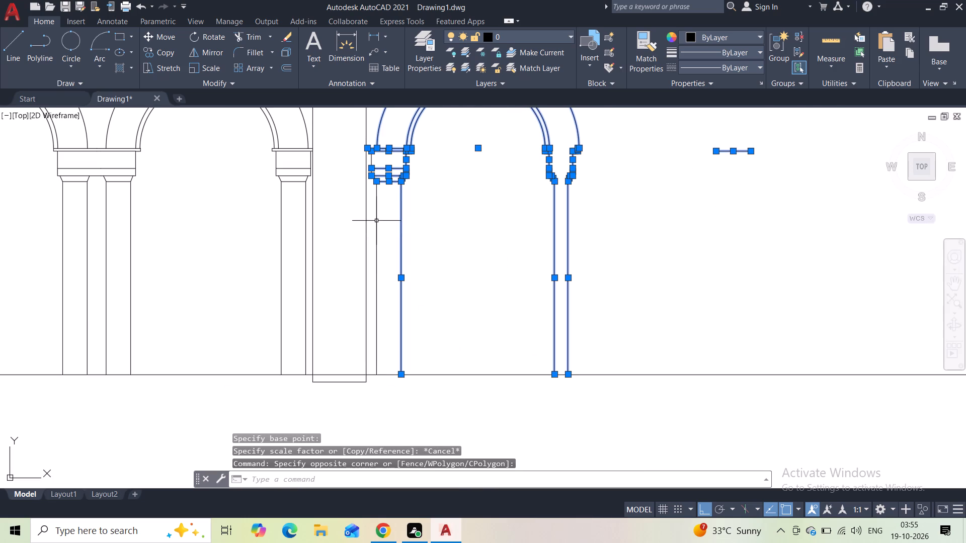
{"action": "left_click", "coordinate": [376, 220]}
{"action": "key", "text": "Delete"}
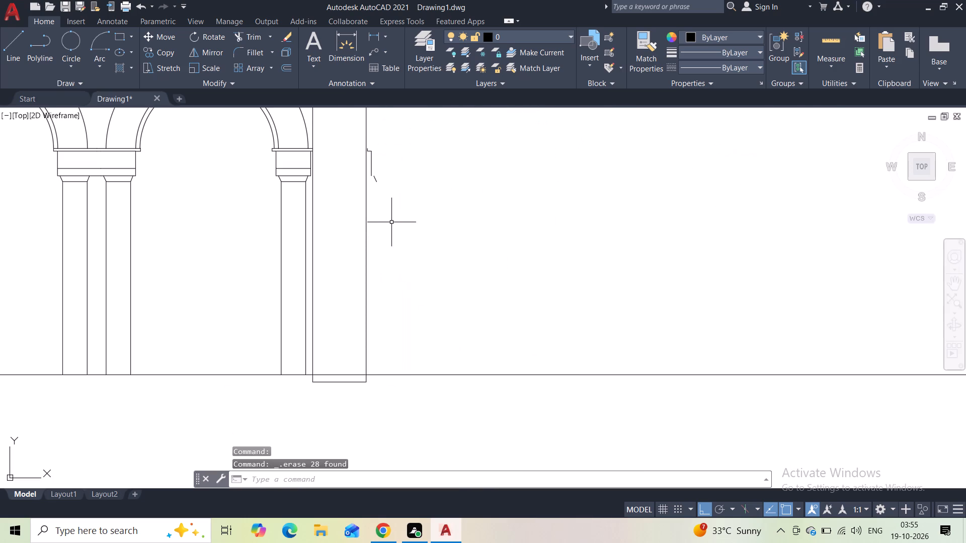
Erase the leftover capital profile lines and slanted neck line beside the central bay's pier.
{"action": "middle_click_drag", "start_coordinate": [380, 146], "coordinate": [397, 204]}
{"action": "scroll", "coordinate": [392, 206], "scroll_direction": "up", "scroll_amount": 5}
{"action": "left_click", "coordinate": [357, 182]}
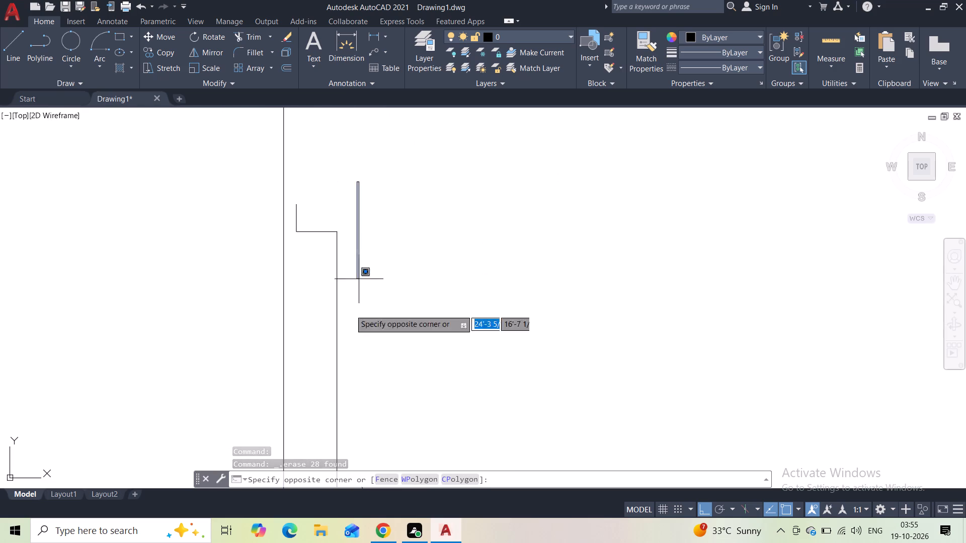
{"action": "left_click", "coordinate": [293, 423]}
{"action": "middle_click_drag", "start_coordinate": [299, 387], "coordinate": [274, 247]}
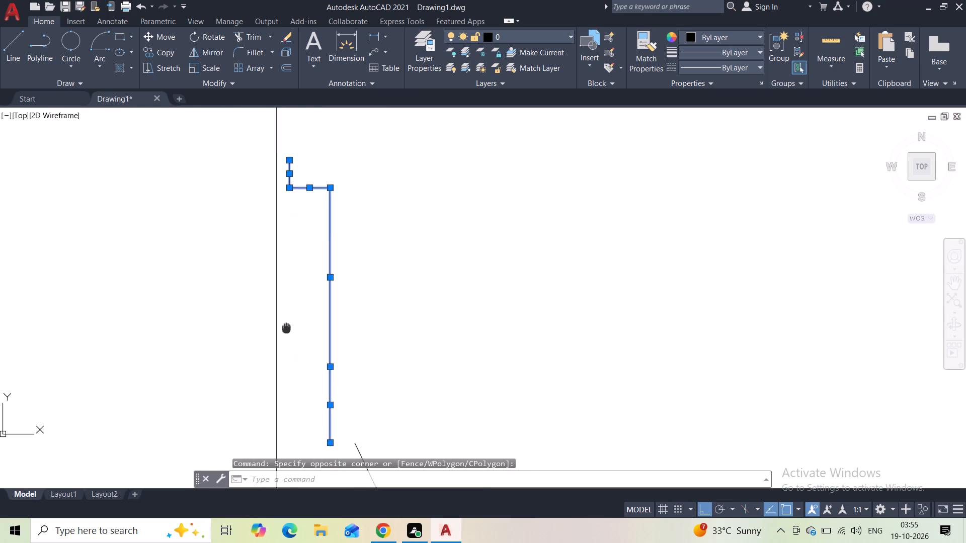
{"action": "middle_click_drag", "start_coordinate": [274, 247], "coordinate": [264, 104]}
{"action": "left_click", "coordinate": [350, 183]}
{"action": "left_click", "coordinate": [335, 287]}
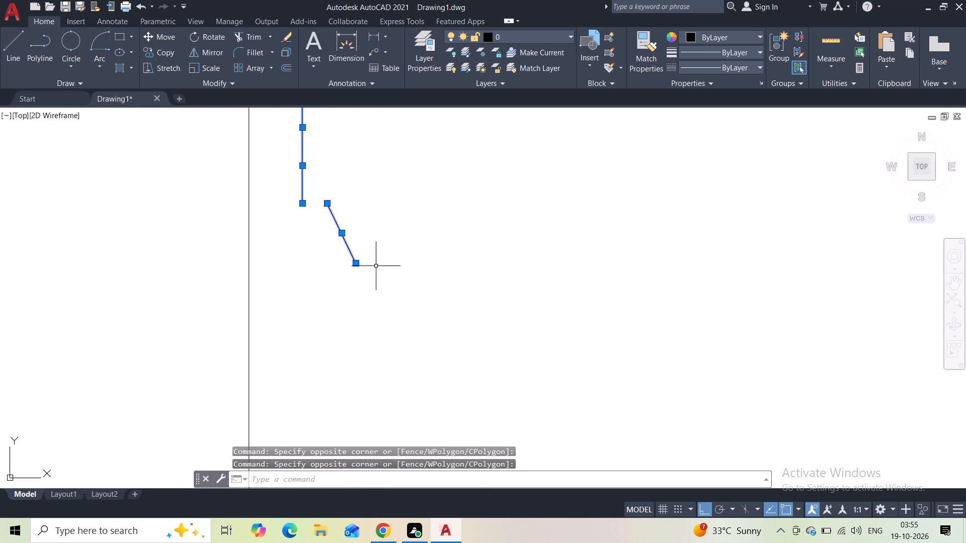
{"action": "key", "text": "Delete"}
Trim the side lines of the first two large merlons above the central bay where they overshoot the lower cornice line.
{"action": "scroll", "coordinate": [424, 281], "scroll_direction": "down", "scroll_amount": 8}
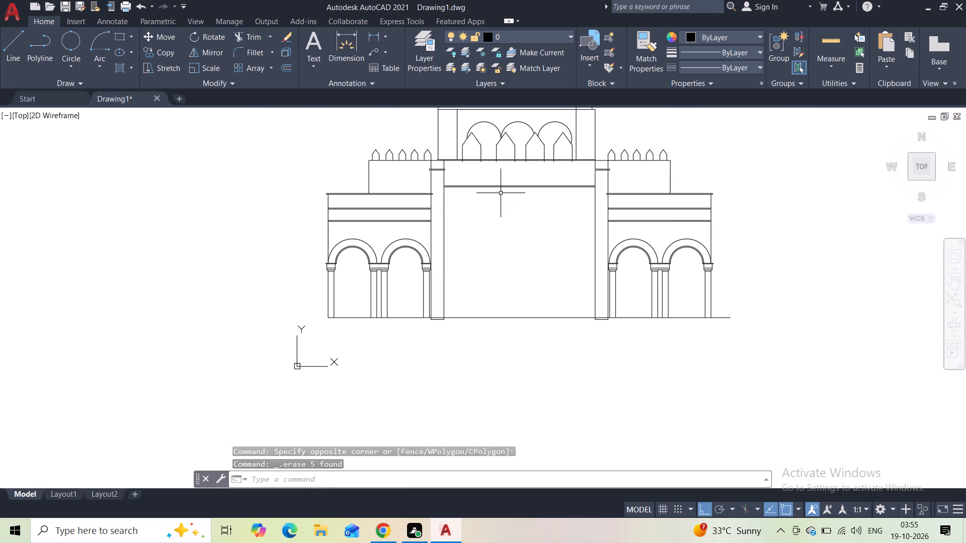
{"action": "middle_click_drag", "start_coordinate": [504, 168], "coordinate": [460, 260]}
{"action": "scroll", "coordinate": [460, 260], "scroll_direction": "up", "scroll_amount": 3}
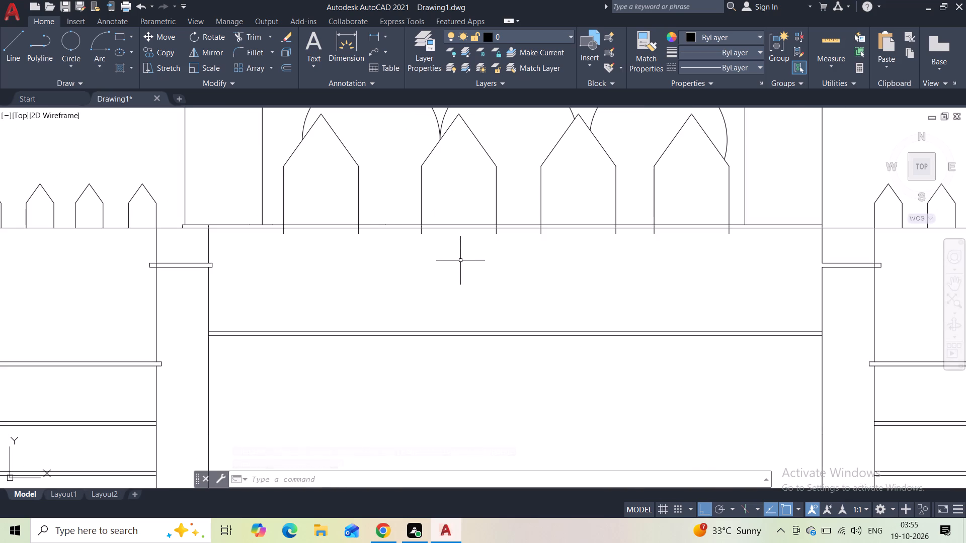
{"action": "left_click", "coordinate": [249, 31]}
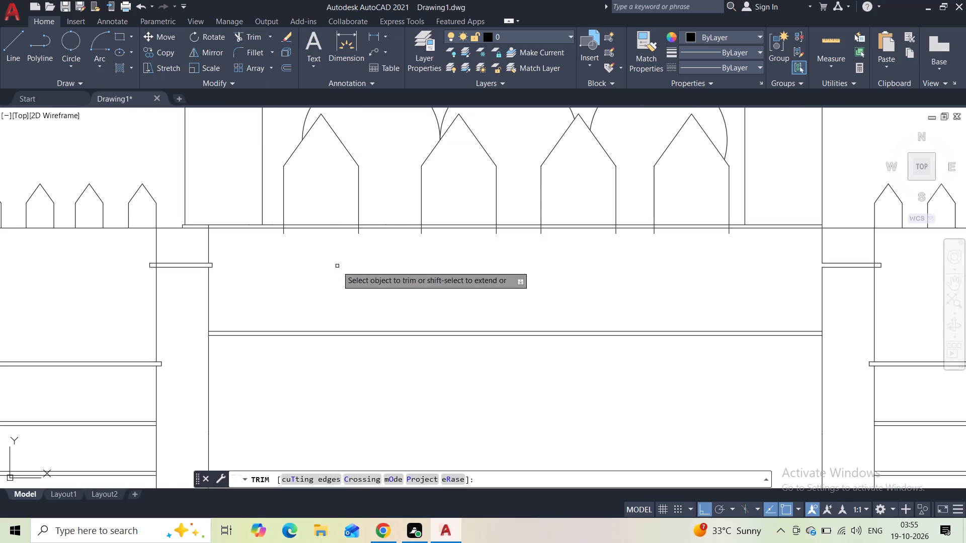
{"action": "scroll", "coordinate": [285, 248], "scroll_direction": "up", "scroll_amount": 3}
{"action": "left_click_drag", "start_coordinate": [281, 184], "coordinate": [255, 186]}
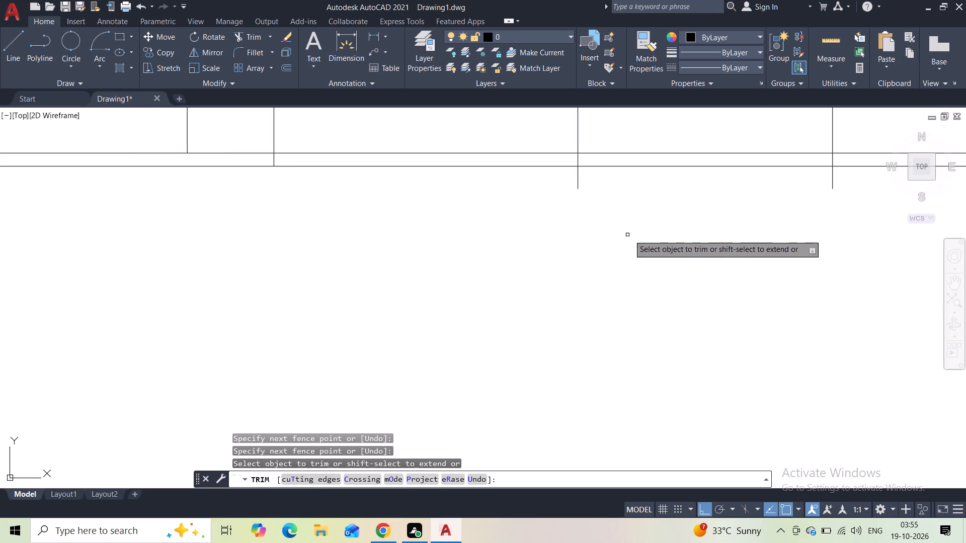
{"action": "left_click_drag", "start_coordinate": [600, 180], "coordinate": [534, 182]}
{"action": "middle_click_drag", "start_coordinate": [551, 198], "coordinate": [205, 284]}
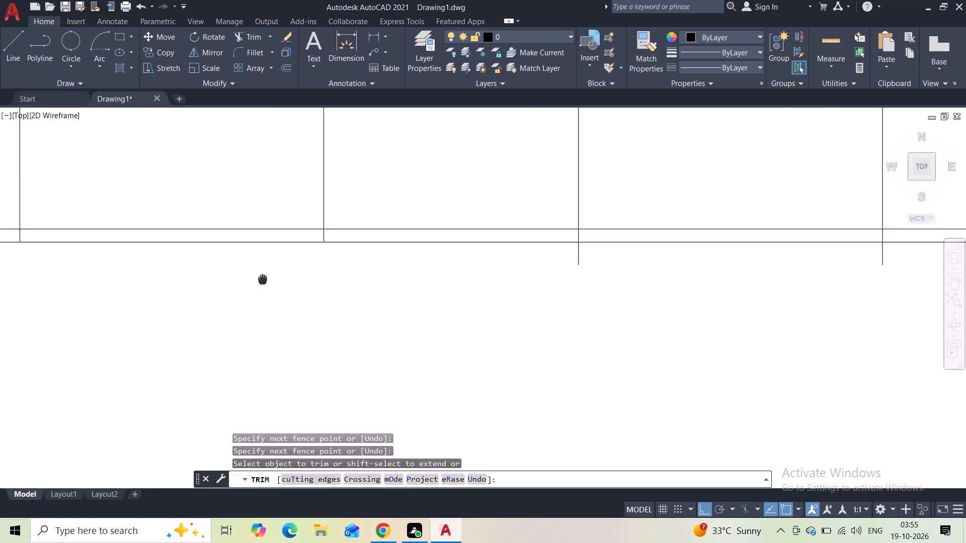
{"action": "middle_click_drag", "start_coordinate": [205, 284], "coordinate": [128, 307]}
{"action": "scroll", "coordinate": [433, 289], "scroll_direction": "up", "scroll_amount": 1}
{"action": "left_click_drag", "start_coordinate": [432, 286], "coordinate": [295, 293]}
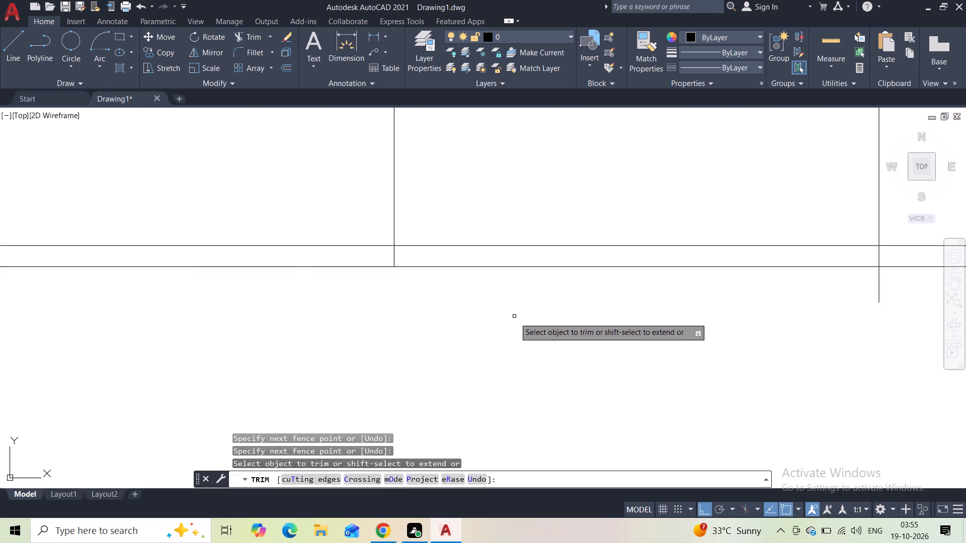
{"action": "middle_click_drag", "start_coordinate": [515, 320], "coordinate": [0, 337]}
{"action": "left_click_drag", "start_coordinate": [368, 319], "coordinate": [293, 318]}
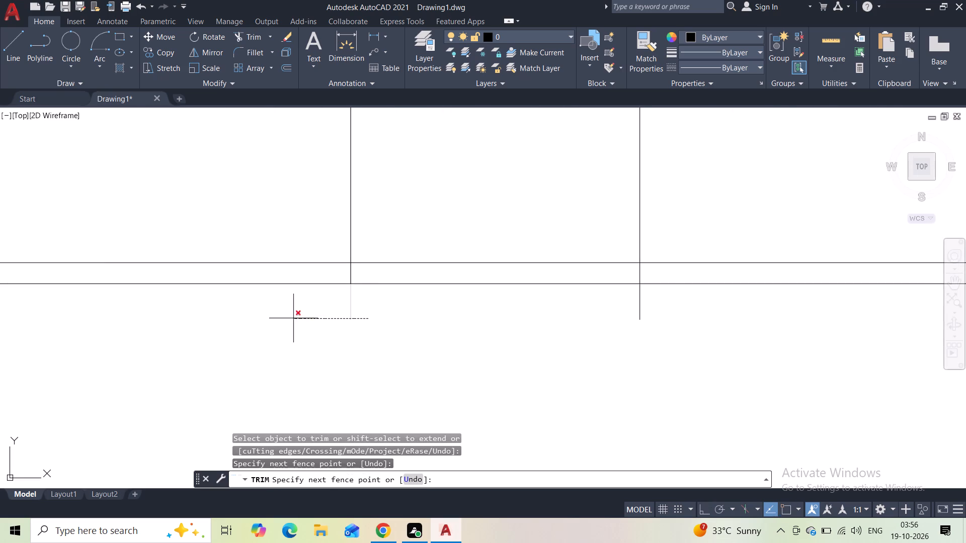
{"action": "left_click_drag", "start_coordinate": [293, 318], "coordinate": [294, 317]}
Trim the overshooting side lines of the remaining two large merlons back to the cornice line.
{"action": "left_click_drag", "start_coordinate": [723, 307], "coordinate": [606, 307]}
{"action": "middle_click_drag", "start_coordinate": [603, 306], "coordinate": [45, 285]}
{"action": "scroll", "coordinate": [99, 265], "scroll_direction": "down", "scroll_amount": 1}
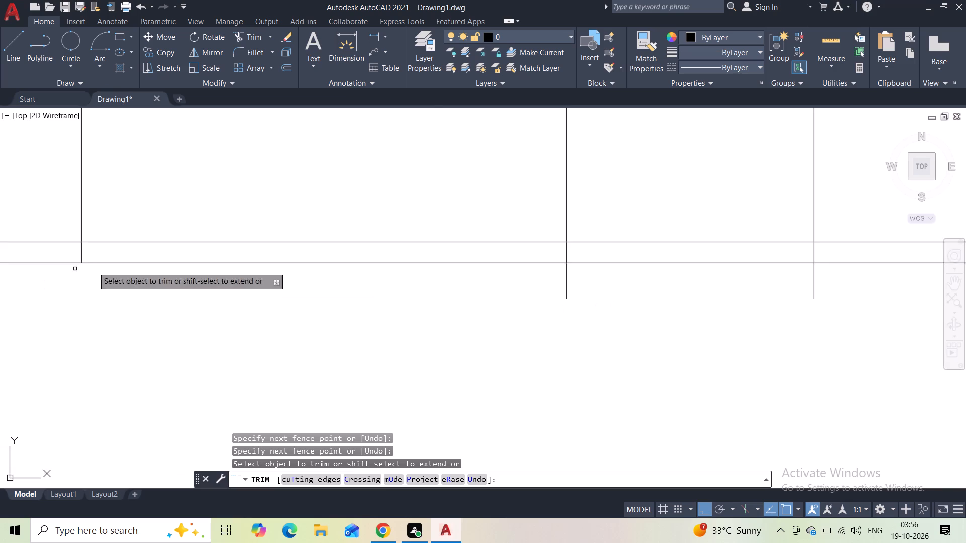
{"action": "scroll", "coordinate": [99, 265], "scroll_direction": "down", "scroll_amount": 1}
{"action": "left_click_drag", "start_coordinate": [634, 277], "coordinate": [528, 279]}
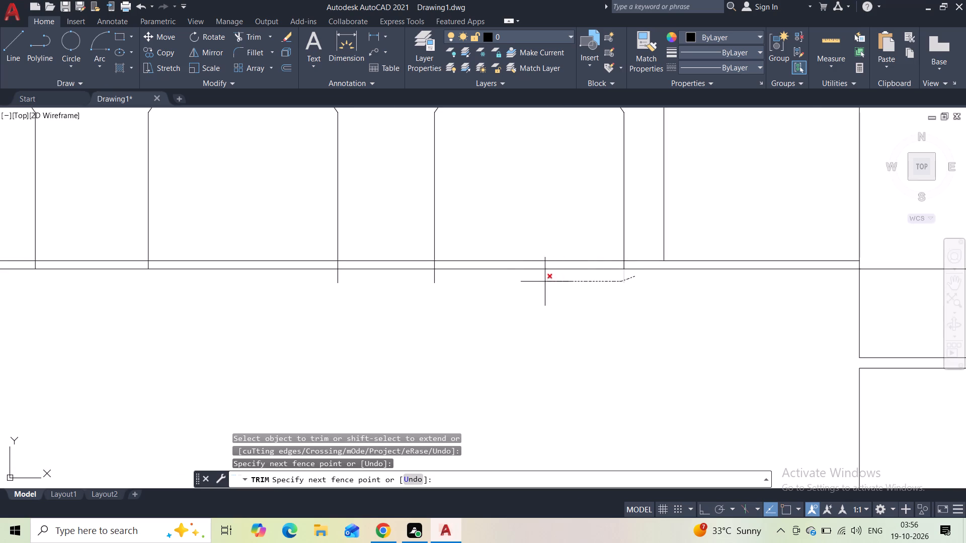
{"action": "left_click_drag", "start_coordinate": [528, 279], "coordinate": [317, 278]}
{"action": "scroll", "coordinate": [318, 276], "scroll_direction": "down", "scroll_amount": 5}
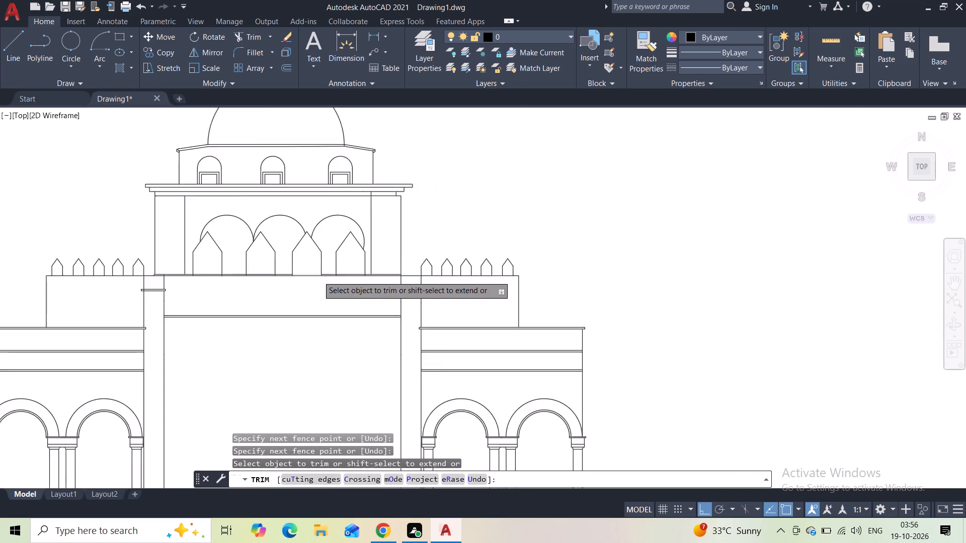
{"action": "key", "text": "Escape"}
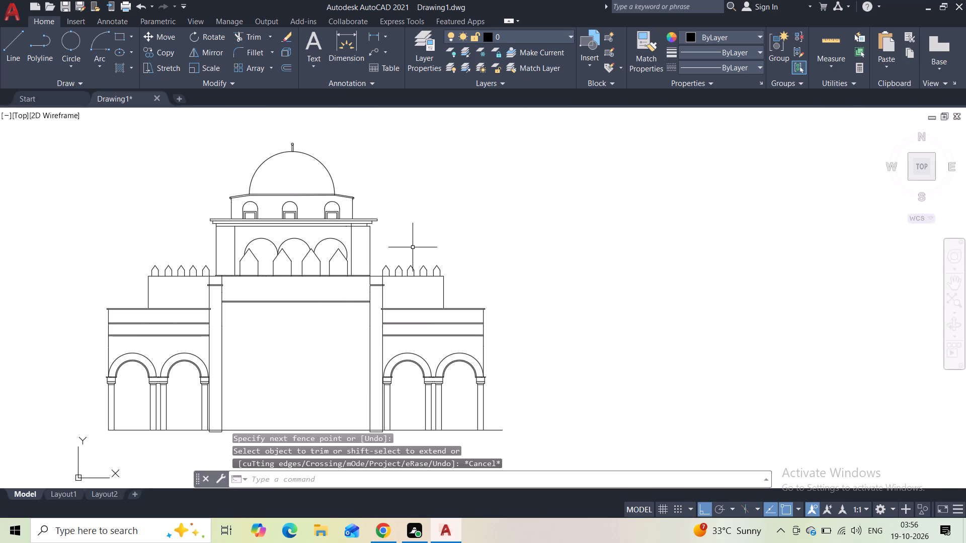
Copy the unmirrored wing's outermost column with its full capital horizontally about 20' and about 42', placing one just inside each central bay pier.
{"action": "middle_click_drag", "start_coordinate": [302, 352], "coordinate": [332, 299]}
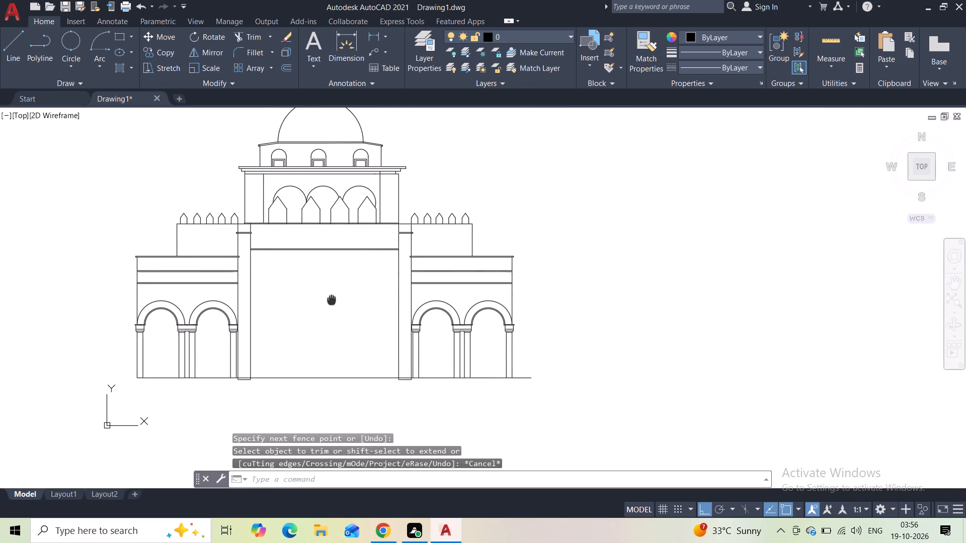
{"action": "middle_click_drag", "start_coordinate": [332, 299], "coordinate": [332, 278]}
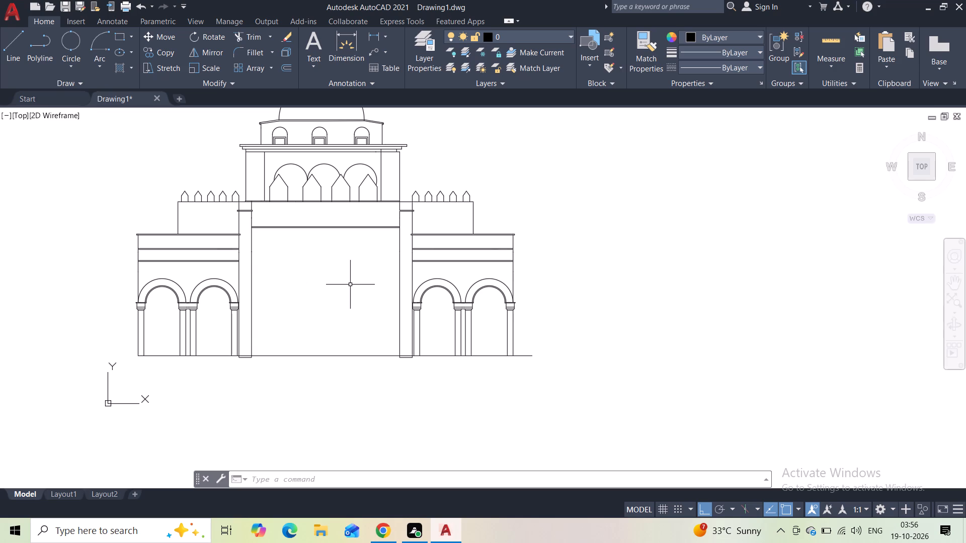
{"action": "scroll", "coordinate": [341, 276], "scroll_direction": "up", "scroll_amount": 1}
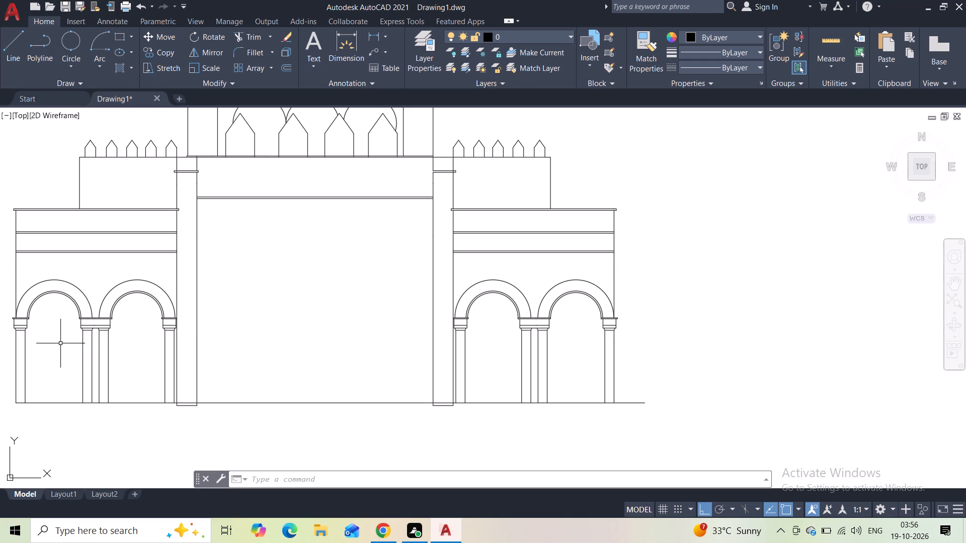
{"action": "middle_click_drag", "start_coordinate": [58, 347], "coordinate": [144, 340]}
{"action": "scroll", "coordinate": [117, 329], "scroll_direction": "up", "scroll_amount": 2}
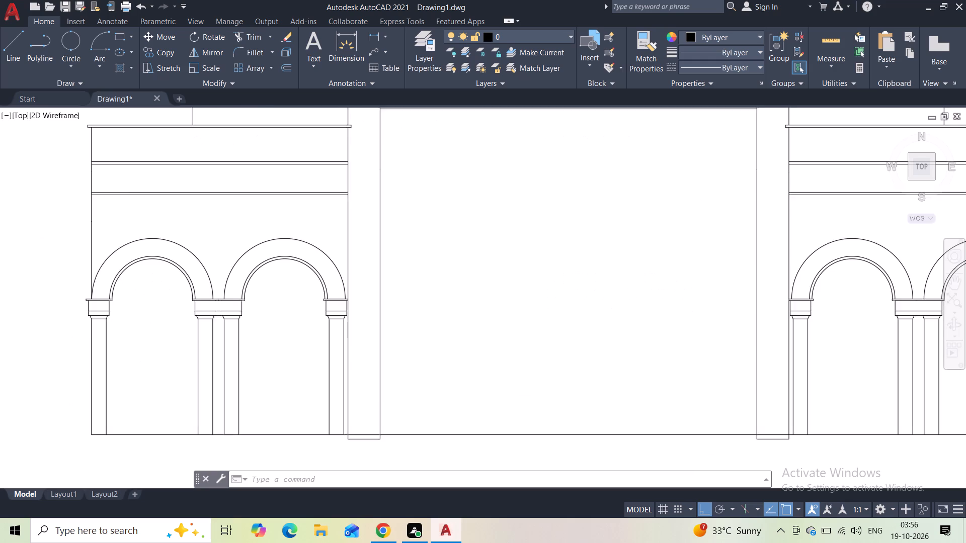
{"action": "middle_click_drag", "start_coordinate": [118, 328], "coordinate": [183, 312]}
{"action": "scroll", "coordinate": [169, 295], "scroll_direction": "up", "scroll_amount": 1}
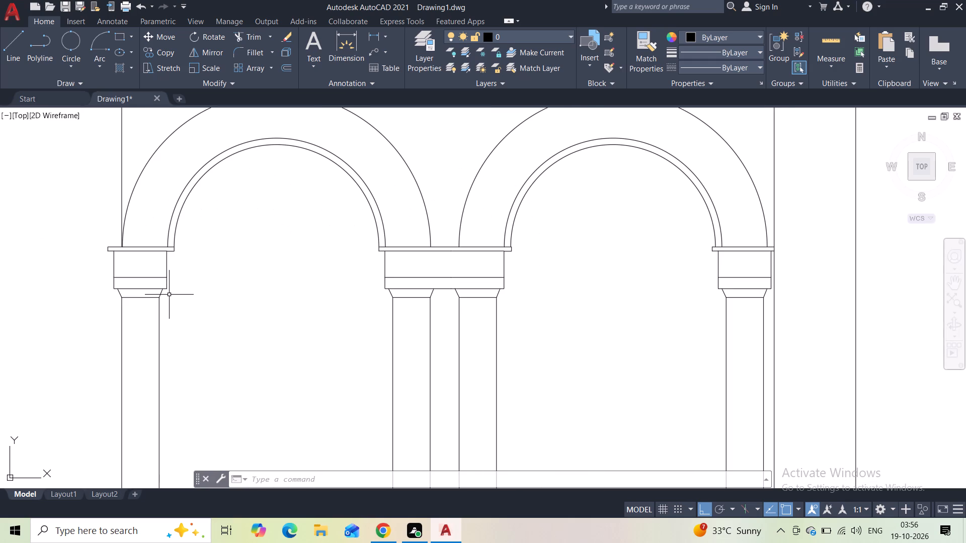
{"action": "left_click", "coordinate": [169, 265]}
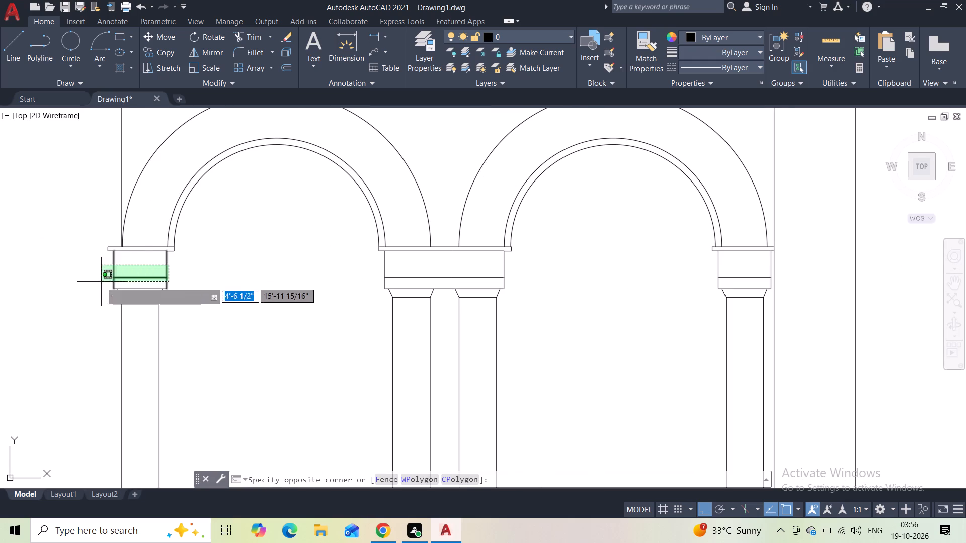
{"action": "left_click", "coordinate": [101, 282]}
{"action": "left_click", "coordinate": [139, 247]}
{"action": "left_click", "coordinate": [132, 255]}
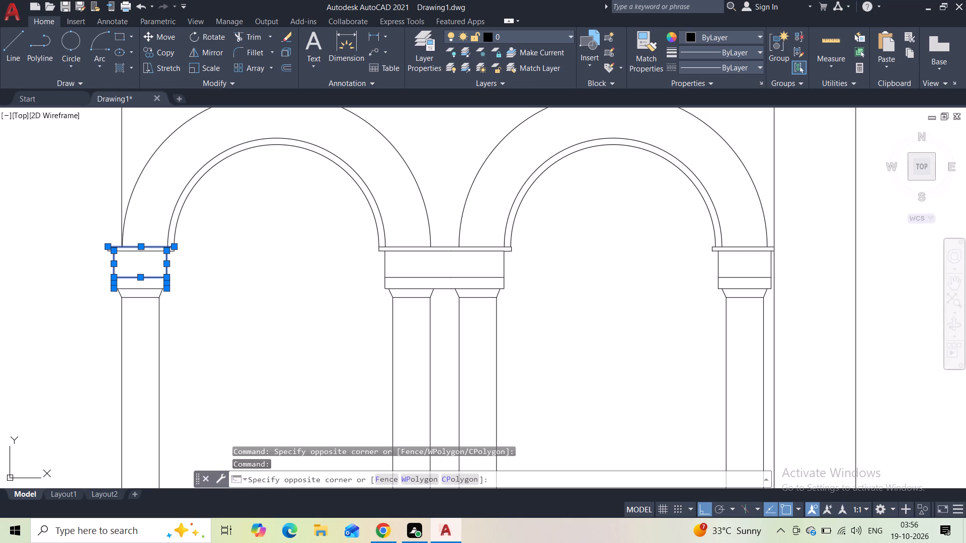
{"action": "left_click", "coordinate": [135, 250]}
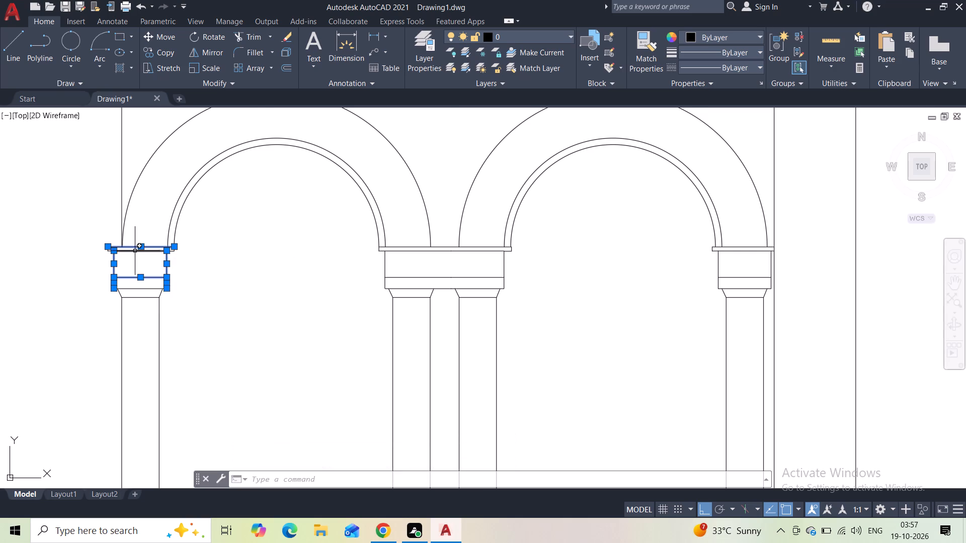
{"action": "scroll", "coordinate": [135, 251], "scroll_direction": "up", "scroll_amount": 2}
{"action": "left_click", "coordinate": [237, 246]}
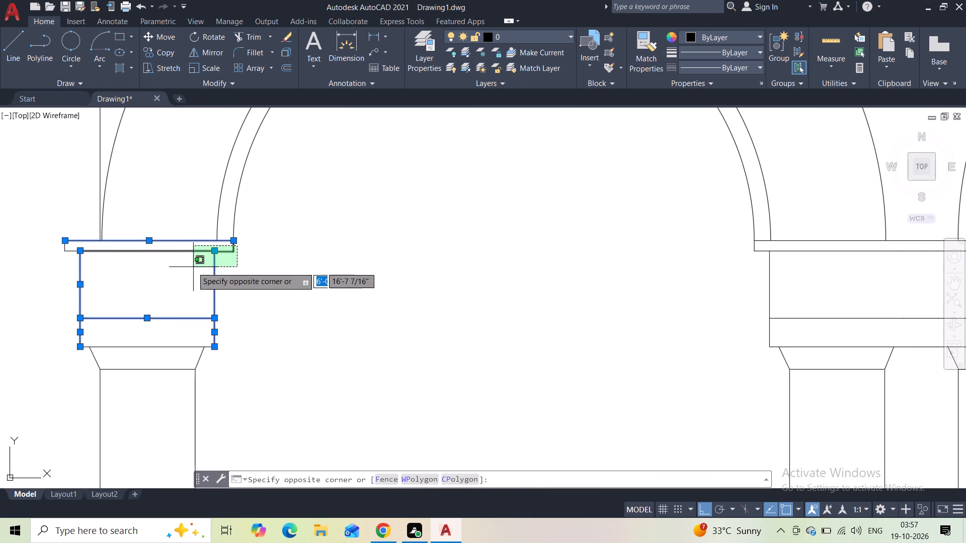
{"action": "left_click", "coordinate": [36, 276]}
{"action": "middle_click_drag", "start_coordinate": [126, 313], "coordinate": [131, 248]}
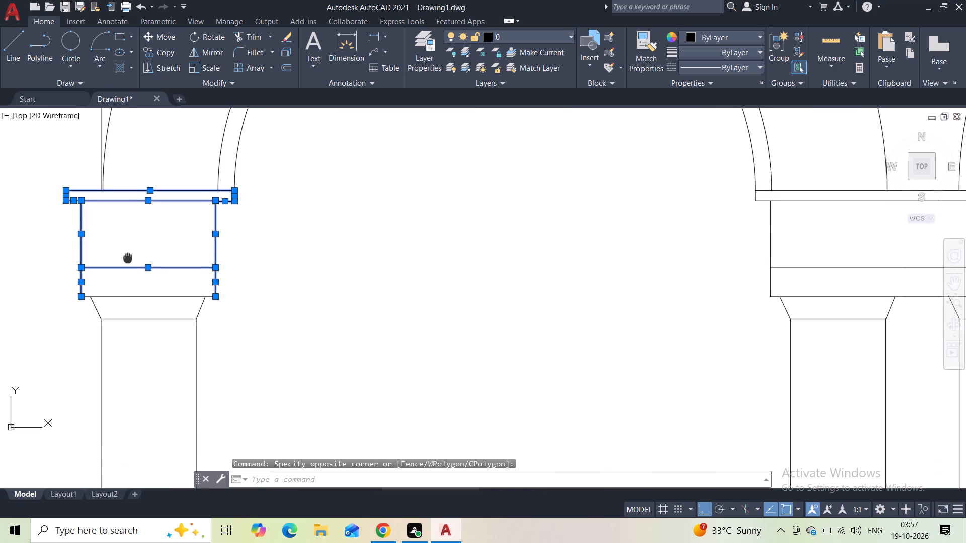
{"action": "middle_click_drag", "start_coordinate": [131, 248], "coordinate": [134, 238]}
{"action": "left_click", "coordinate": [199, 256]}
{"action": "left_click", "coordinate": [71, 378]}
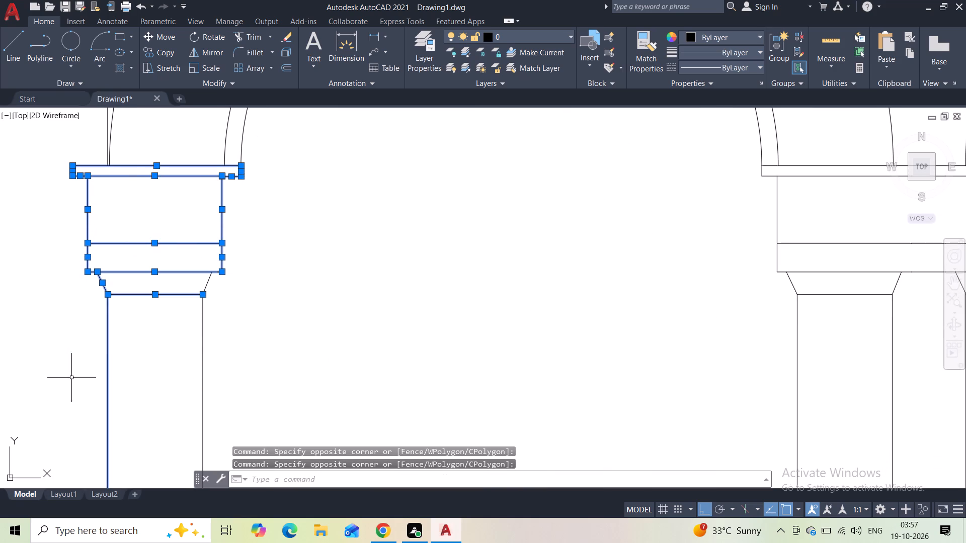
{"action": "left_click", "coordinate": [233, 273]}
{"action": "left_click", "coordinate": [142, 356]}
{"action": "middle_click_drag", "start_coordinate": [144, 357], "coordinate": [154, 257]}
{"action": "scroll", "coordinate": [155, 254], "scroll_direction": "down", "scroll_amount": 3}
{"action": "scroll", "coordinate": [220, 292], "scroll_direction": "down", "scroll_amount": 1}
{"action": "middle_click_drag", "start_coordinate": [220, 292], "coordinate": [187, 302]}
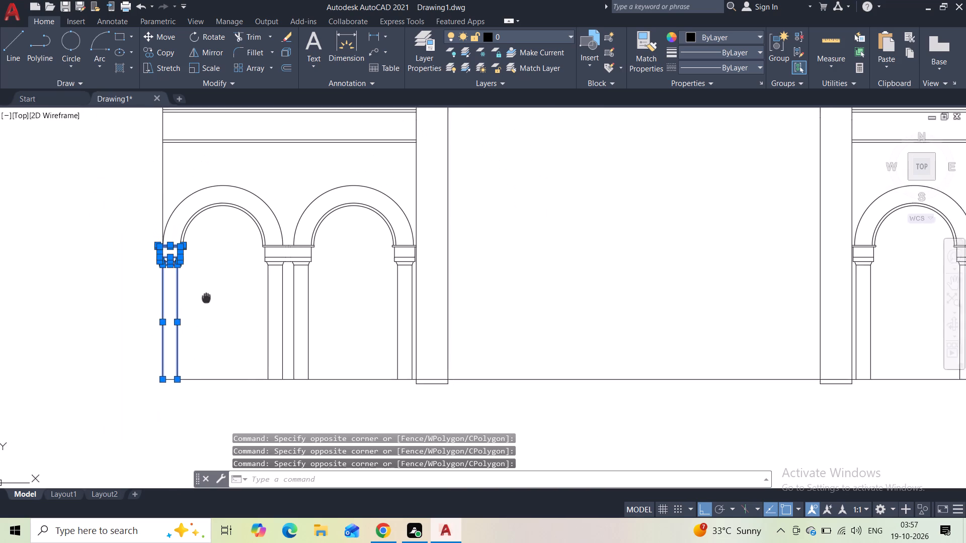
{"action": "middle_click_drag", "start_coordinate": [187, 302], "coordinate": [180, 302]}
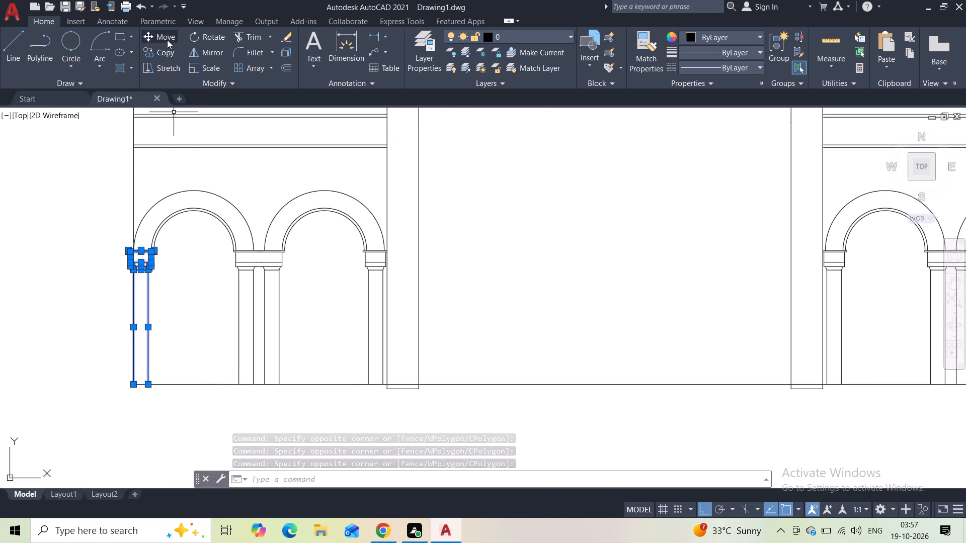
{"action": "left_click", "coordinate": [156, 52]}
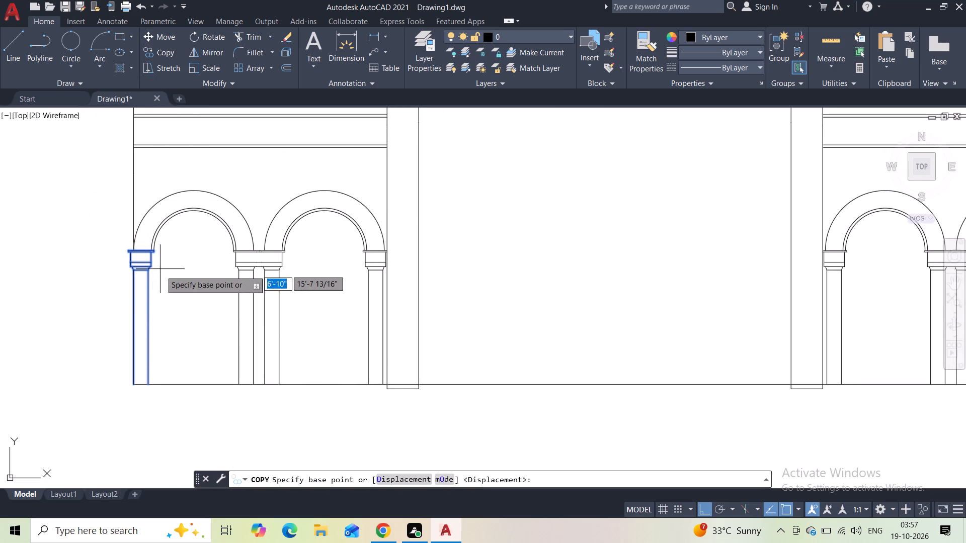
{"action": "left_click", "coordinate": [133, 383]}
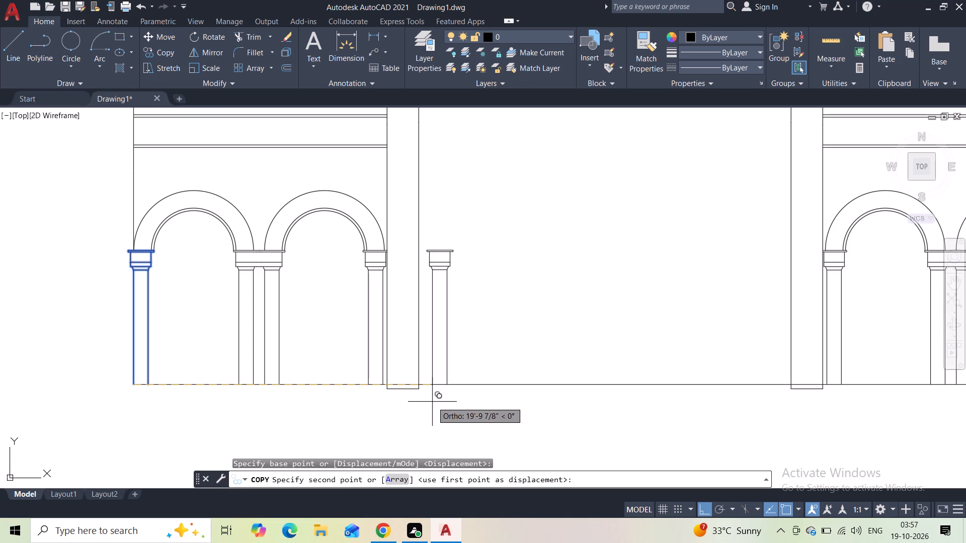
{"action": "left_click", "coordinate": [437, 401]}
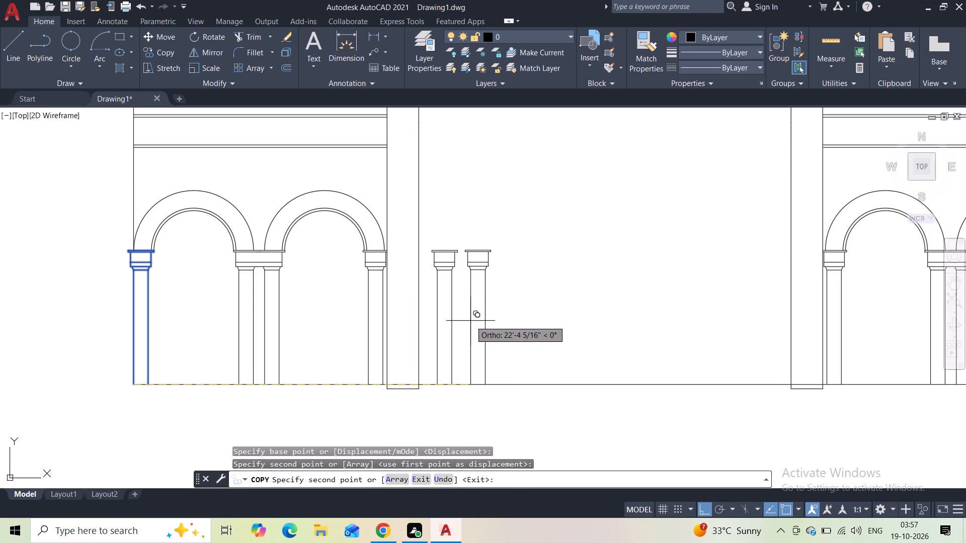
{"action": "left_click", "coordinate": [762, 361]}
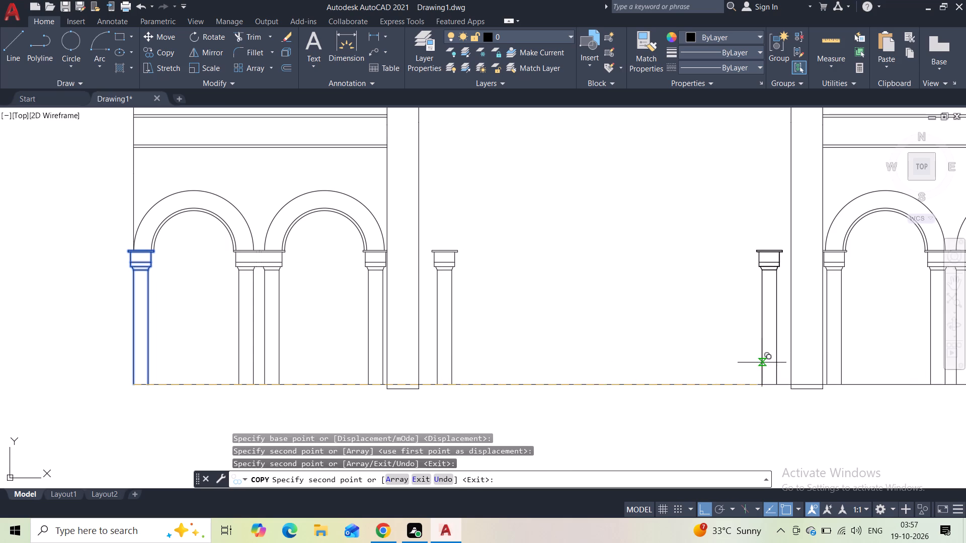
{"action": "key", "text": "Escape"}
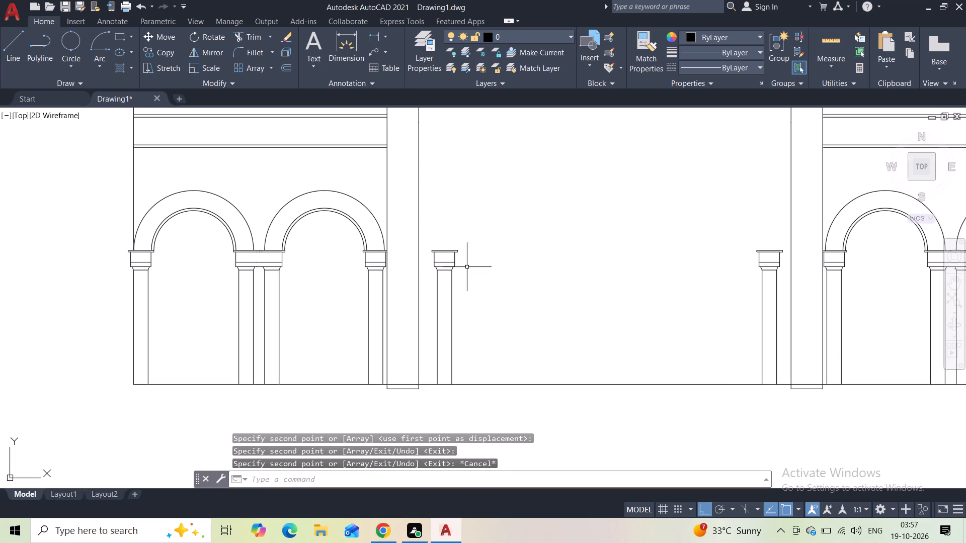
Scale the central bay's column copy beside the unmirrored wing's pier from its base to about 1.6 times its size.
{"action": "left_click_drag", "start_coordinate": [467, 242], "coordinate": [462, 243]}
{"action": "left_click", "coordinate": [431, 310]}
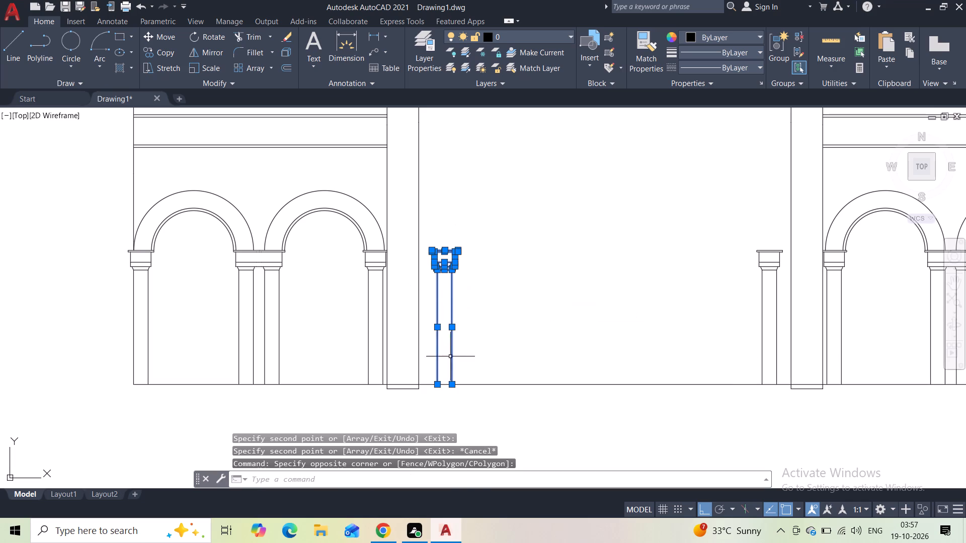
{"action": "left_click", "coordinate": [201, 71]}
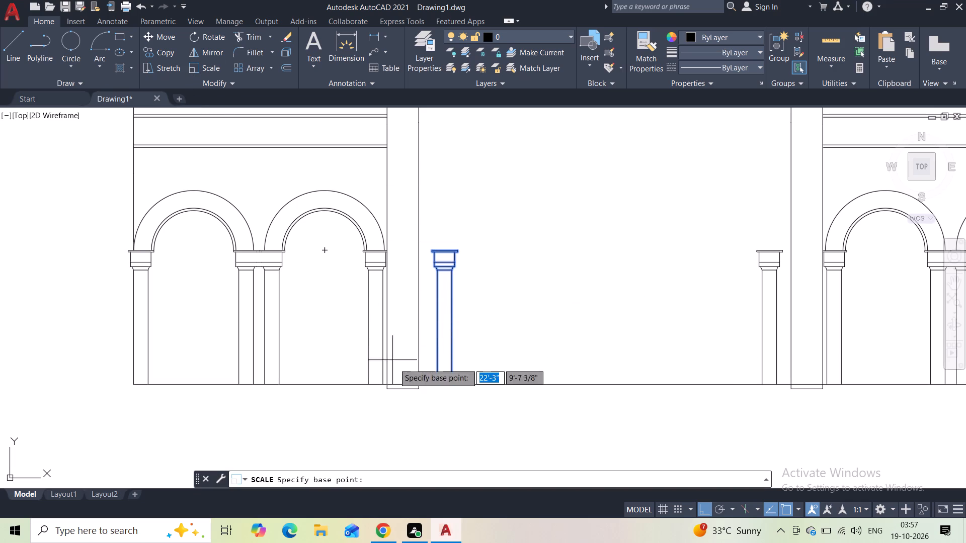
{"action": "left_click", "coordinate": [435, 386]}
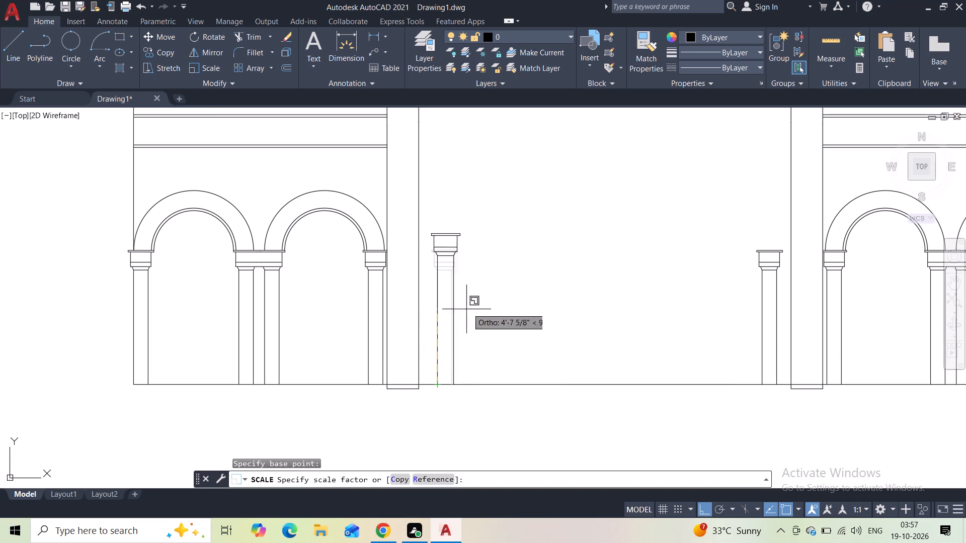
{"action": "middle_click_drag", "start_coordinate": [492, 283], "coordinate": [458, 354]}
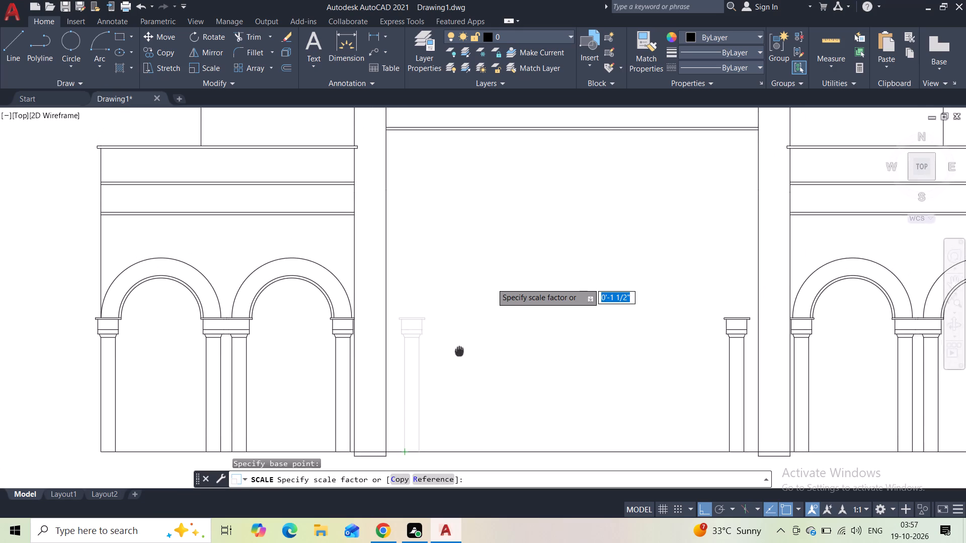
{"action": "middle_click_drag", "start_coordinate": [458, 354], "coordinate": [442, 372]}
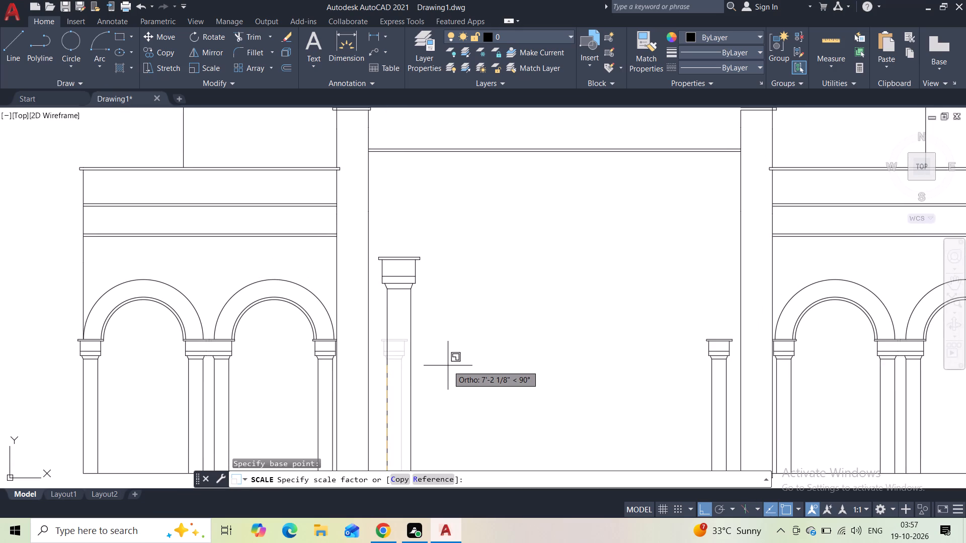
{"action": "left_click", "coordinate": [448, 366]}
{"action": "middle_click_drag", "start_coordinate": [457, 341], "coordinate": [381, 299]}
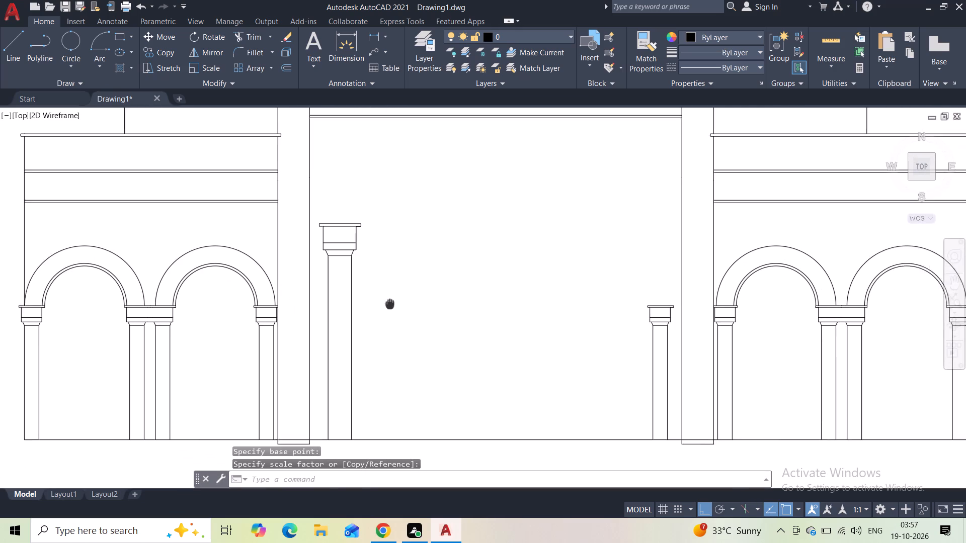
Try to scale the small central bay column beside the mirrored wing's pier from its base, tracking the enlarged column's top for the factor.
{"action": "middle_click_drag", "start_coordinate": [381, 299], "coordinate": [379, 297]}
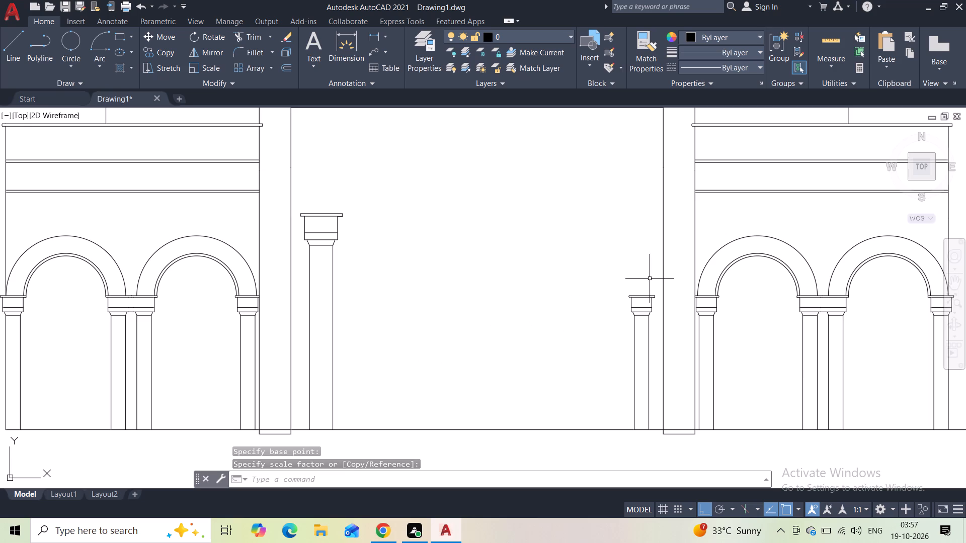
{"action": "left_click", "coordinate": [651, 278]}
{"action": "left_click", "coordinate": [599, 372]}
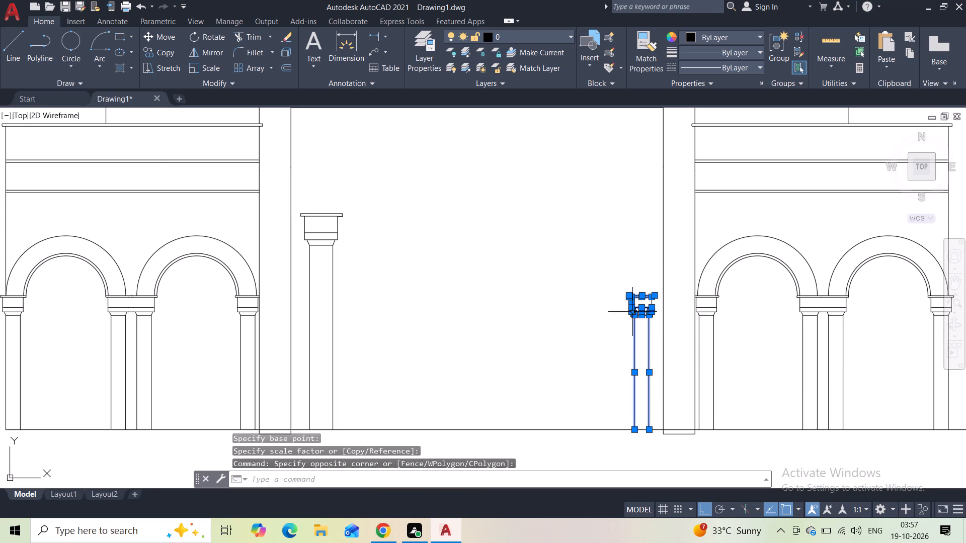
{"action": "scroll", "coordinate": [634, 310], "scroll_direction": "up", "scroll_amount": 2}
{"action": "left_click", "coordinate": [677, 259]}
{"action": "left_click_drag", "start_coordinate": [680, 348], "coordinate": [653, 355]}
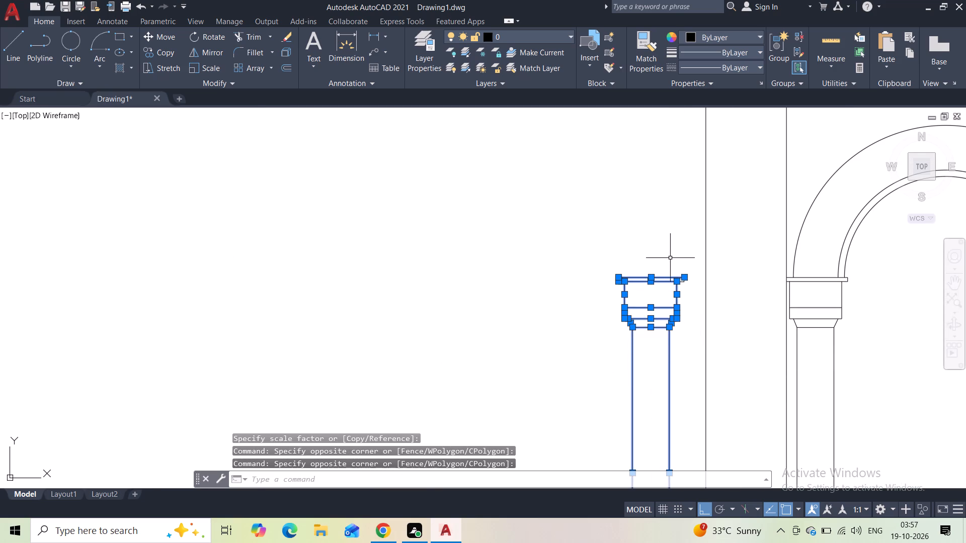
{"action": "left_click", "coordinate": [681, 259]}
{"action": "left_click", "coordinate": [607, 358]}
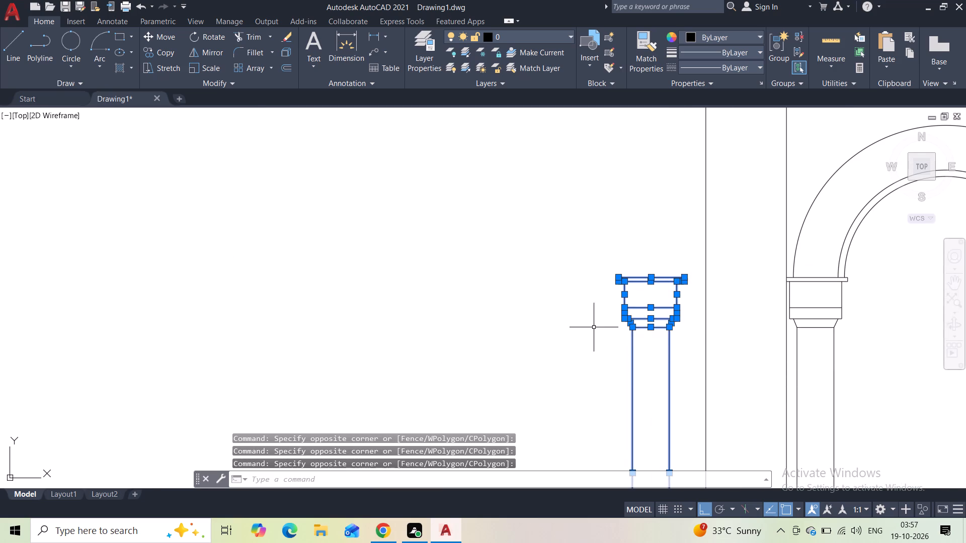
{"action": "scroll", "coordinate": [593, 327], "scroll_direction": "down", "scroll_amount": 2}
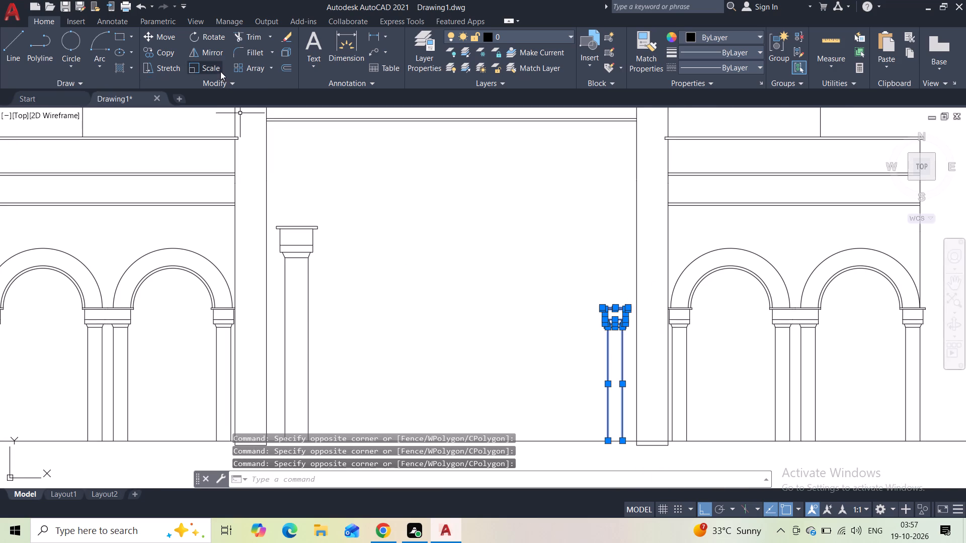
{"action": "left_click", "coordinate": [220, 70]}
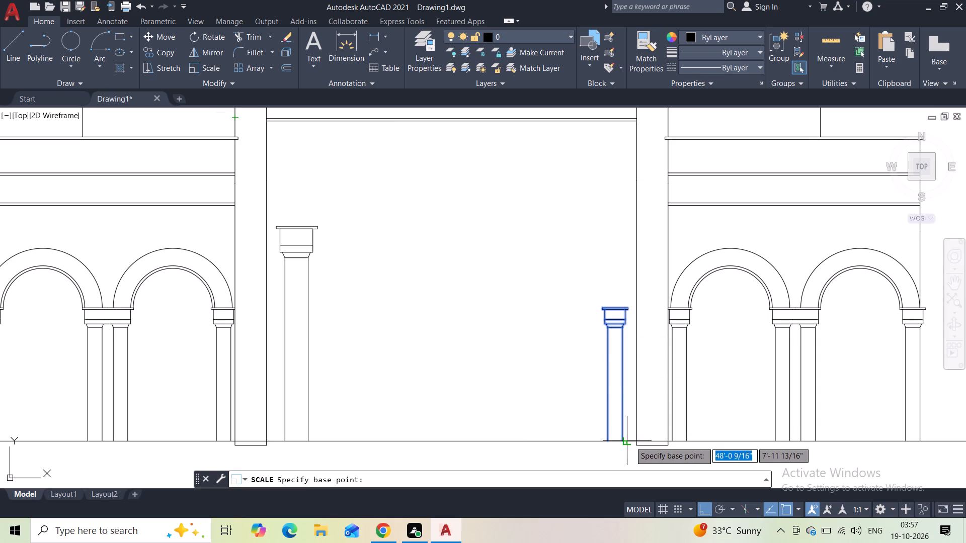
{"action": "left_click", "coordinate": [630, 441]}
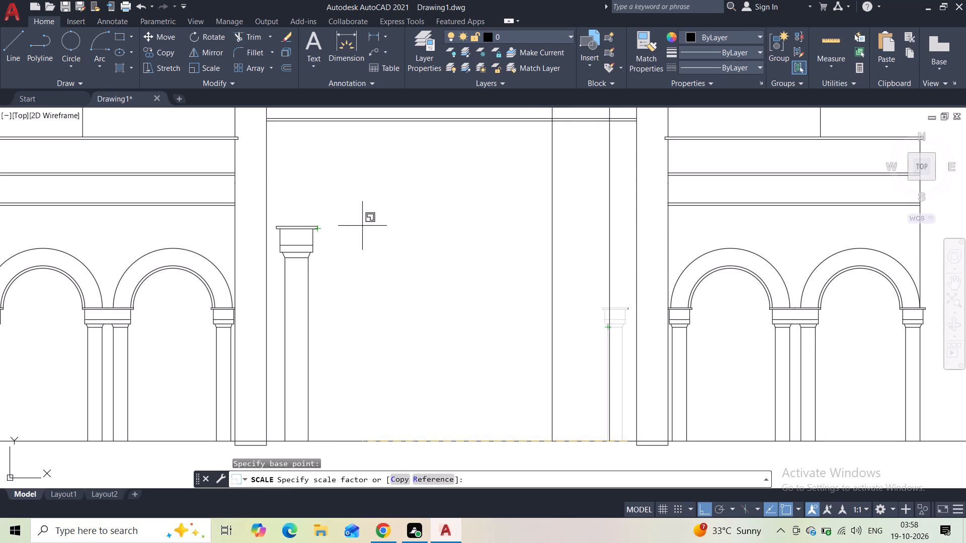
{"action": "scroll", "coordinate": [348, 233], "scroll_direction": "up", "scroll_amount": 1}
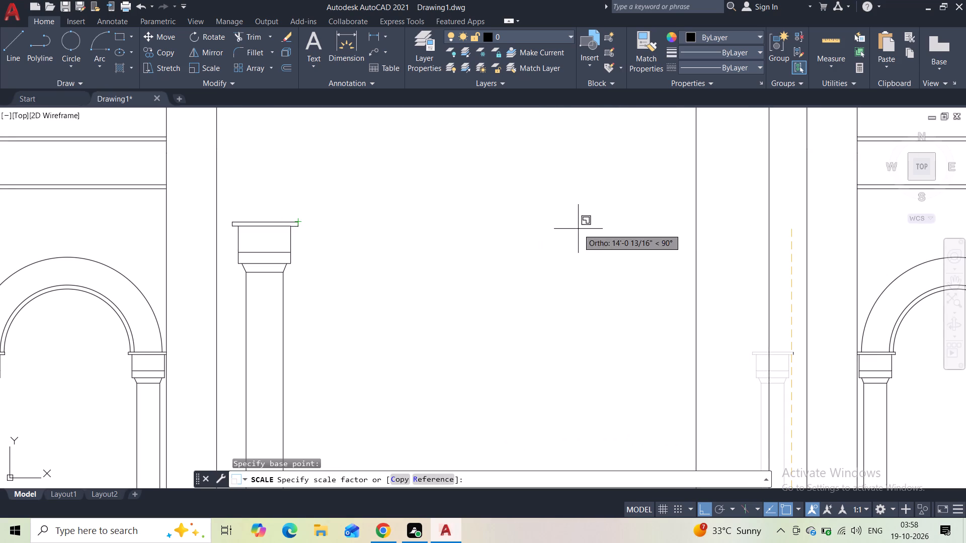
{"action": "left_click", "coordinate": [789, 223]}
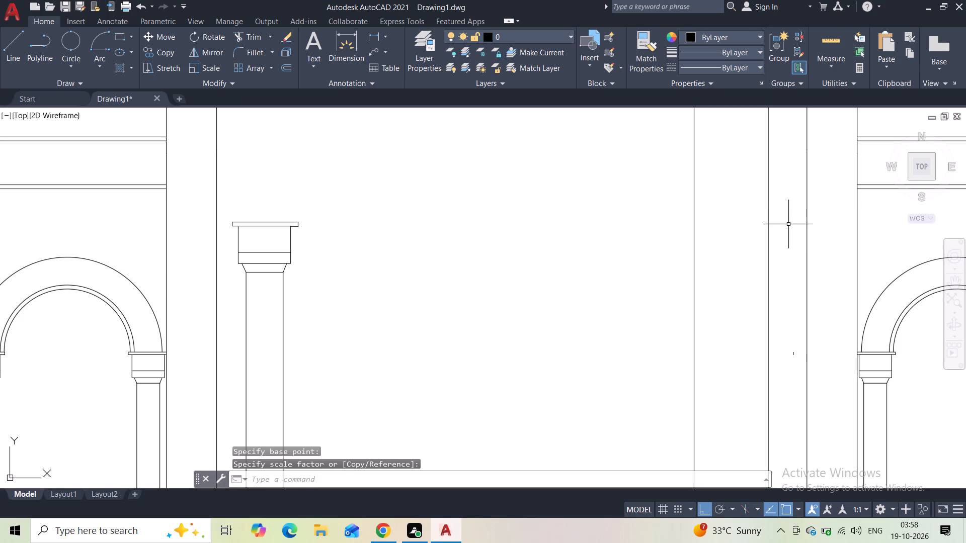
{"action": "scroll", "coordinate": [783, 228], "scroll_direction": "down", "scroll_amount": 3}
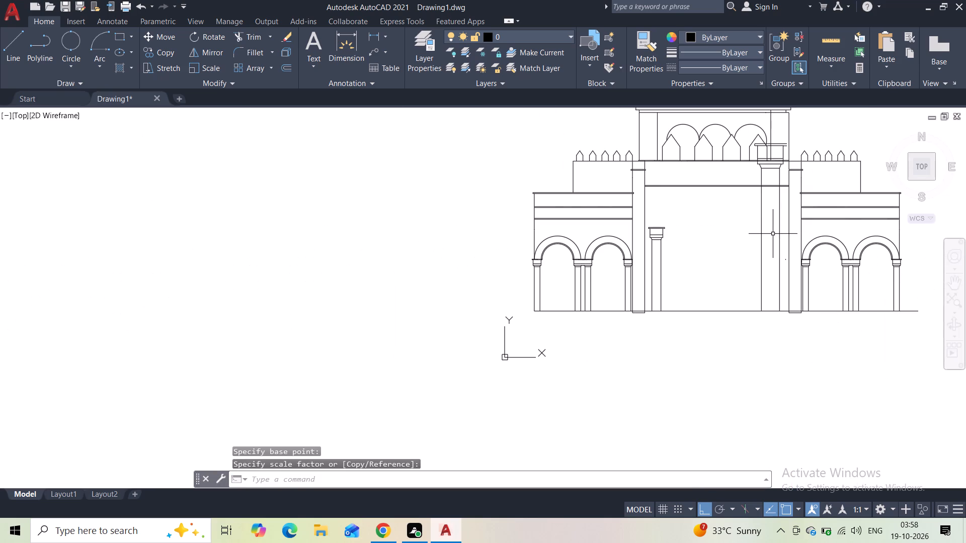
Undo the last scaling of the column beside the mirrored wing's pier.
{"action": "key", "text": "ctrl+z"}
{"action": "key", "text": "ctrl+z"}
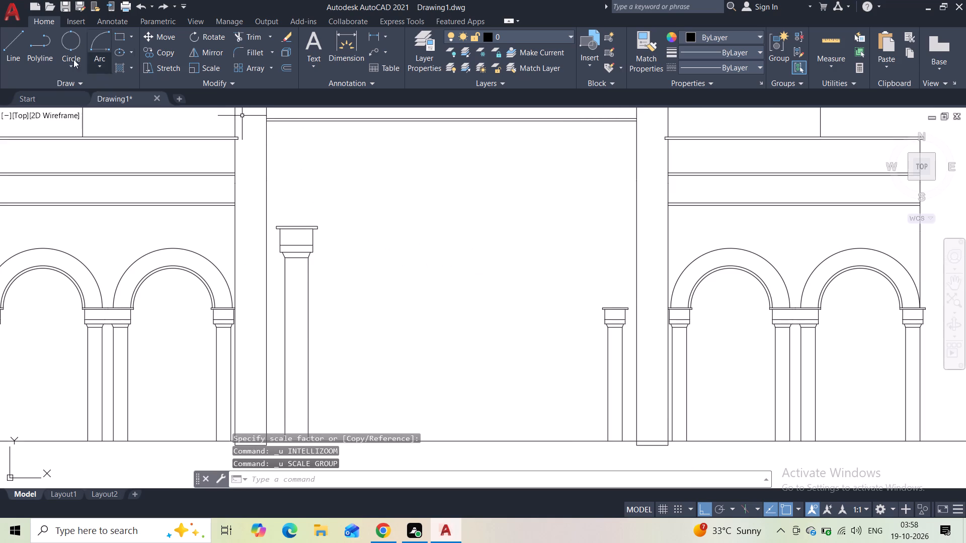
Draw a horizontal guide line from the enlarged column's capital top across the central bay to above the small column.
{"action": "left_click", "coordinate": [20, 48]}
{"action": "scroll", "coordinate": [328, 235], "scroll_direction": "up", "scroll_amount": 2}
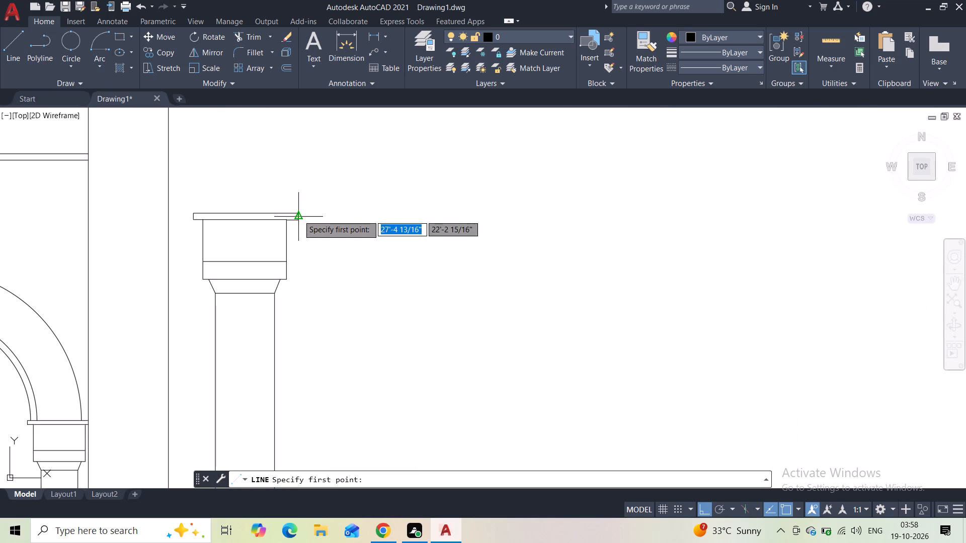
{"action": "left_click", "coordinate": [298, 209]}
{"action": "scroll", "coordinate": [752, 224], "scroll_direction": "down", "scroll_amount": 2}
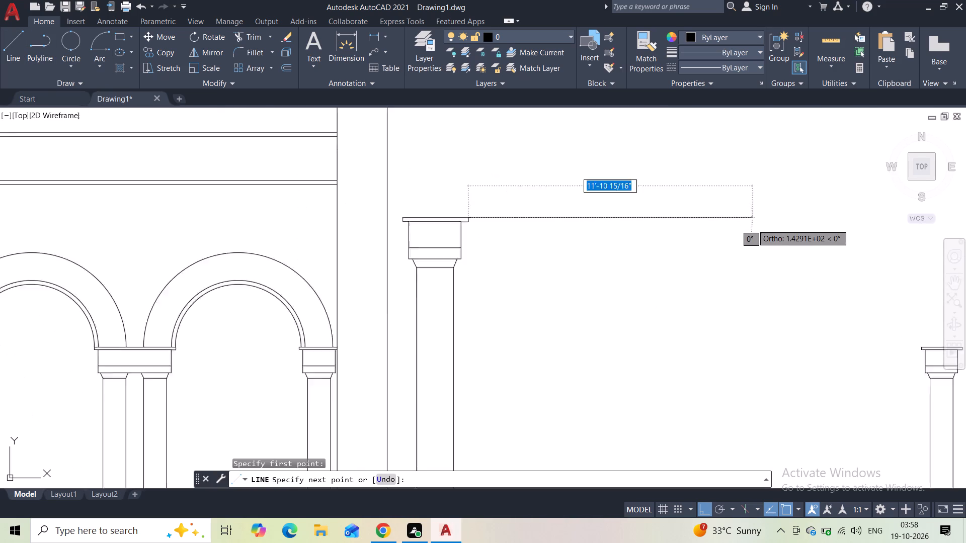
{"action": "left_click", "coordinate": [859, 222]}
{"action": "key", "text": "Escape"}
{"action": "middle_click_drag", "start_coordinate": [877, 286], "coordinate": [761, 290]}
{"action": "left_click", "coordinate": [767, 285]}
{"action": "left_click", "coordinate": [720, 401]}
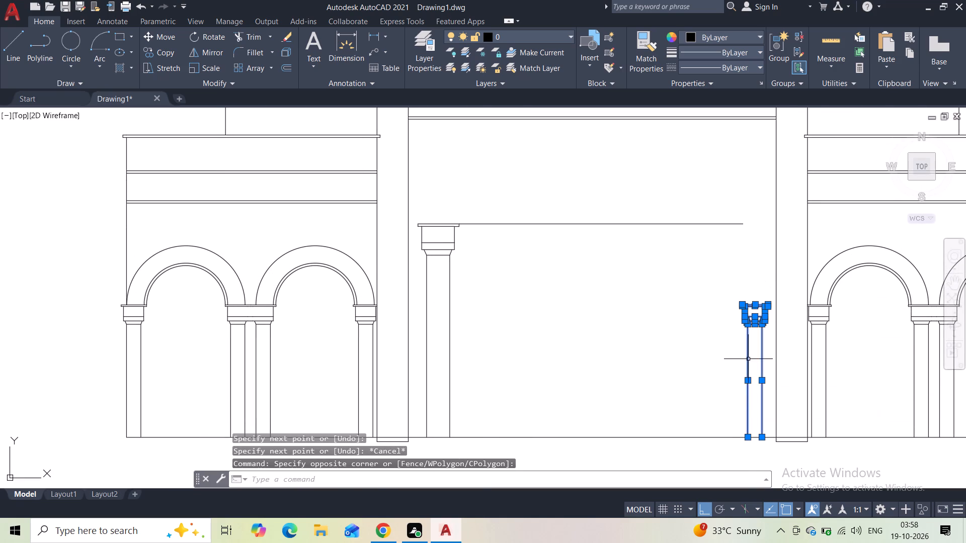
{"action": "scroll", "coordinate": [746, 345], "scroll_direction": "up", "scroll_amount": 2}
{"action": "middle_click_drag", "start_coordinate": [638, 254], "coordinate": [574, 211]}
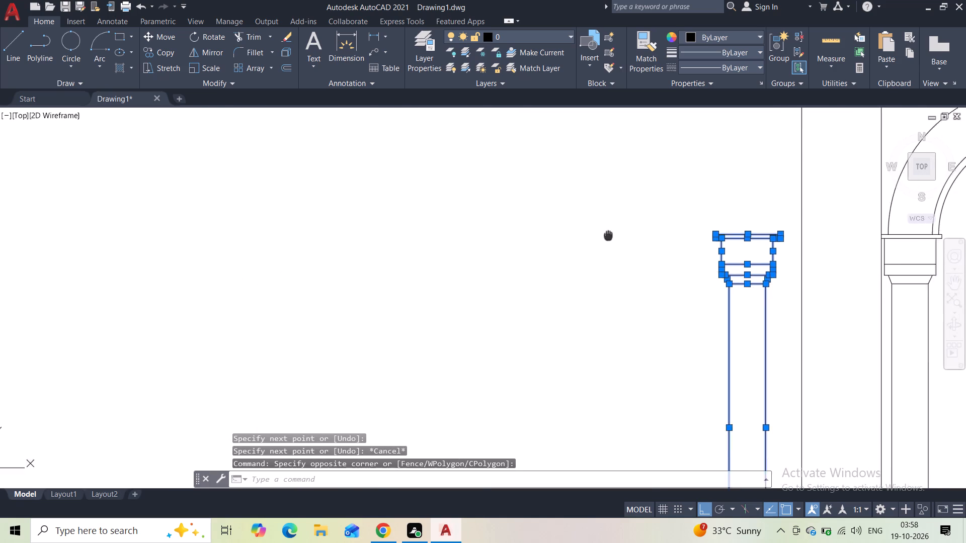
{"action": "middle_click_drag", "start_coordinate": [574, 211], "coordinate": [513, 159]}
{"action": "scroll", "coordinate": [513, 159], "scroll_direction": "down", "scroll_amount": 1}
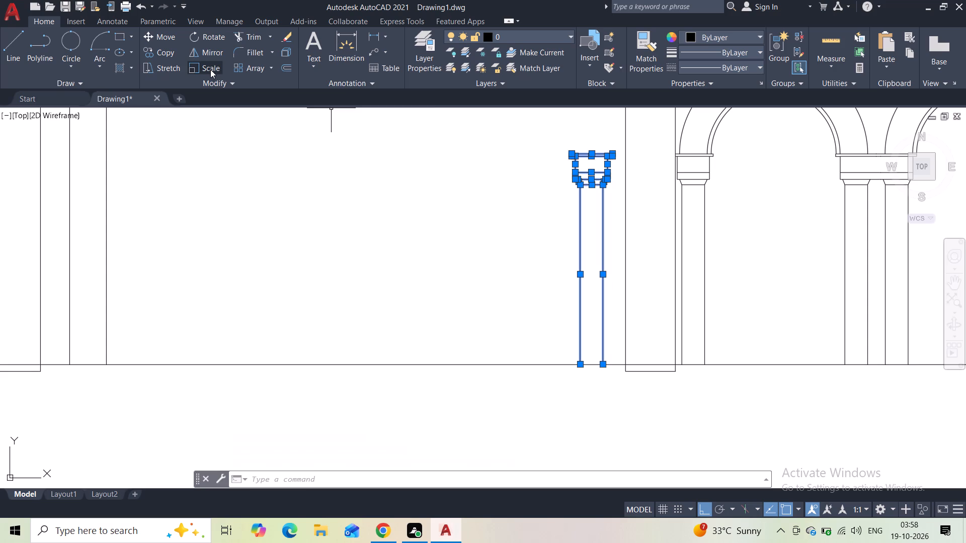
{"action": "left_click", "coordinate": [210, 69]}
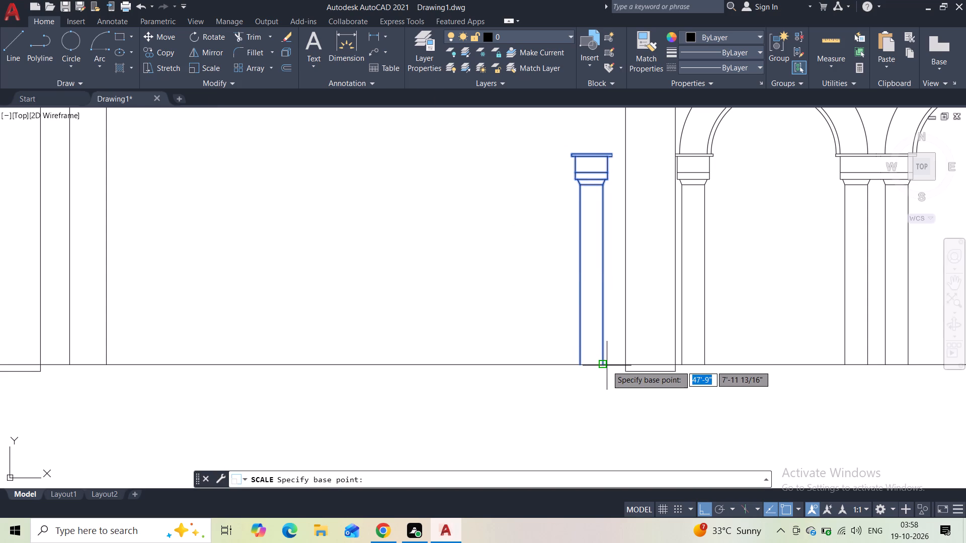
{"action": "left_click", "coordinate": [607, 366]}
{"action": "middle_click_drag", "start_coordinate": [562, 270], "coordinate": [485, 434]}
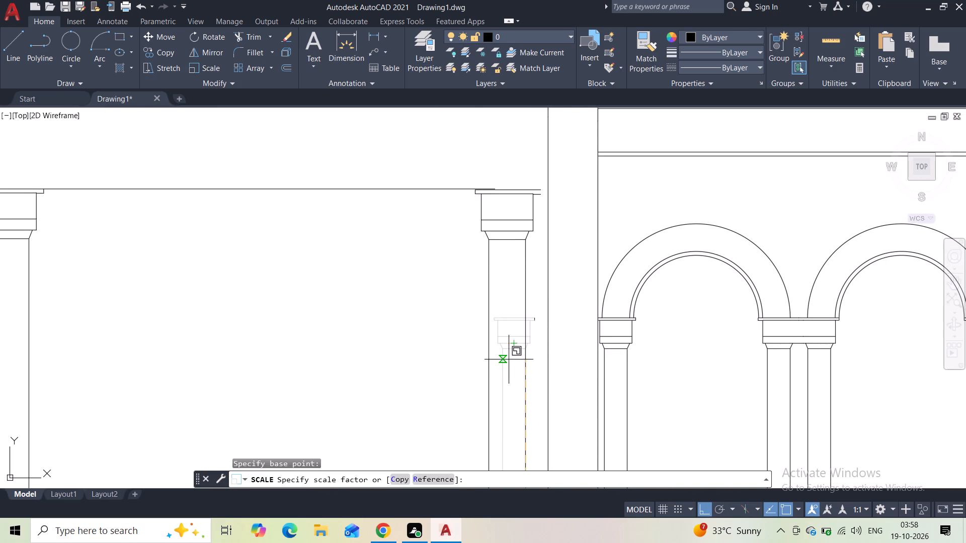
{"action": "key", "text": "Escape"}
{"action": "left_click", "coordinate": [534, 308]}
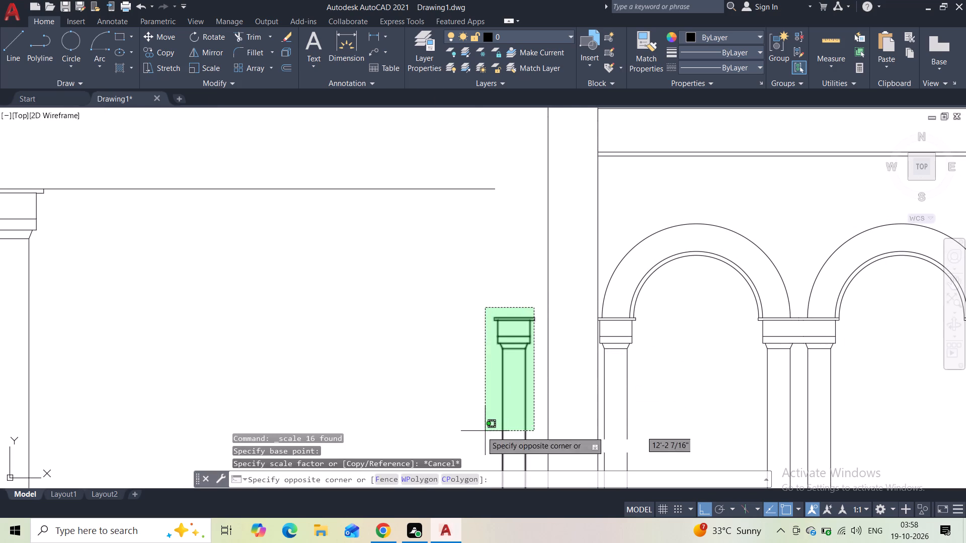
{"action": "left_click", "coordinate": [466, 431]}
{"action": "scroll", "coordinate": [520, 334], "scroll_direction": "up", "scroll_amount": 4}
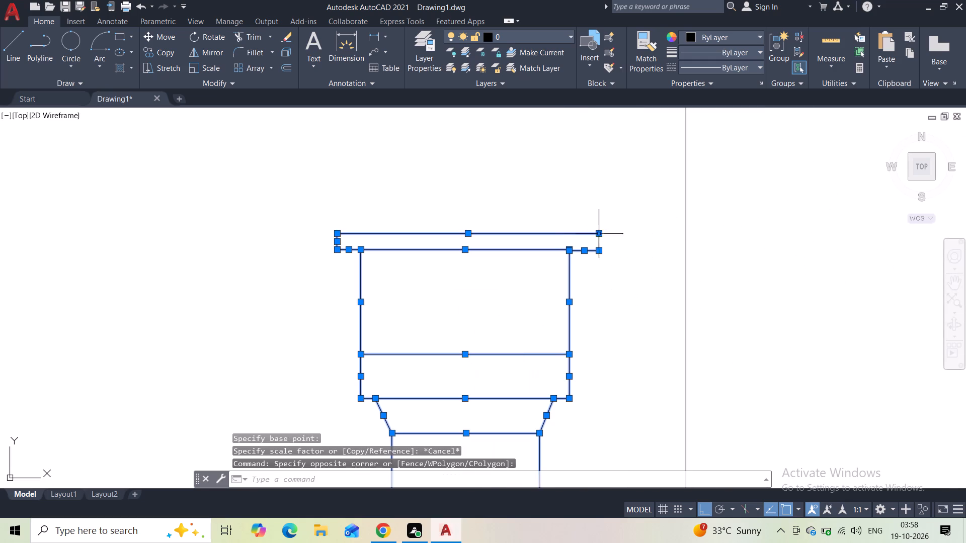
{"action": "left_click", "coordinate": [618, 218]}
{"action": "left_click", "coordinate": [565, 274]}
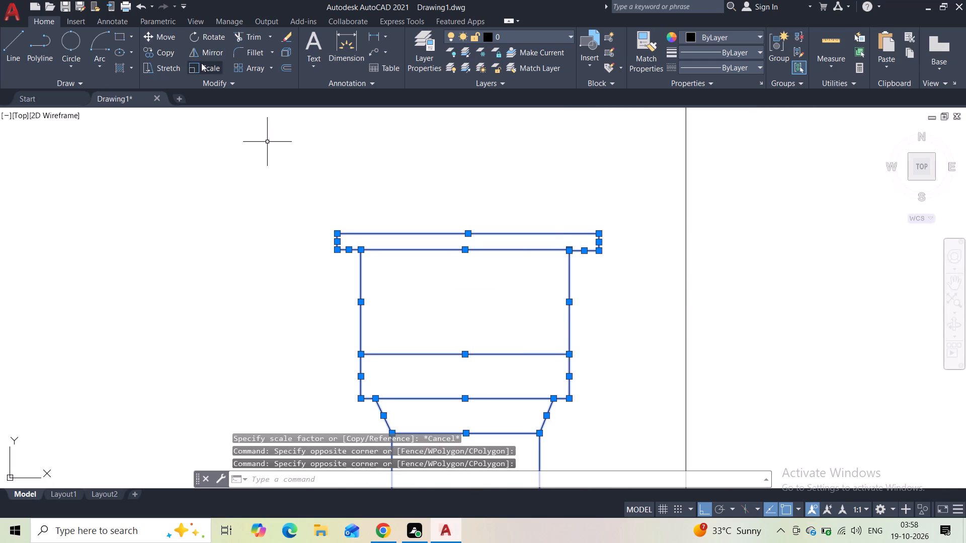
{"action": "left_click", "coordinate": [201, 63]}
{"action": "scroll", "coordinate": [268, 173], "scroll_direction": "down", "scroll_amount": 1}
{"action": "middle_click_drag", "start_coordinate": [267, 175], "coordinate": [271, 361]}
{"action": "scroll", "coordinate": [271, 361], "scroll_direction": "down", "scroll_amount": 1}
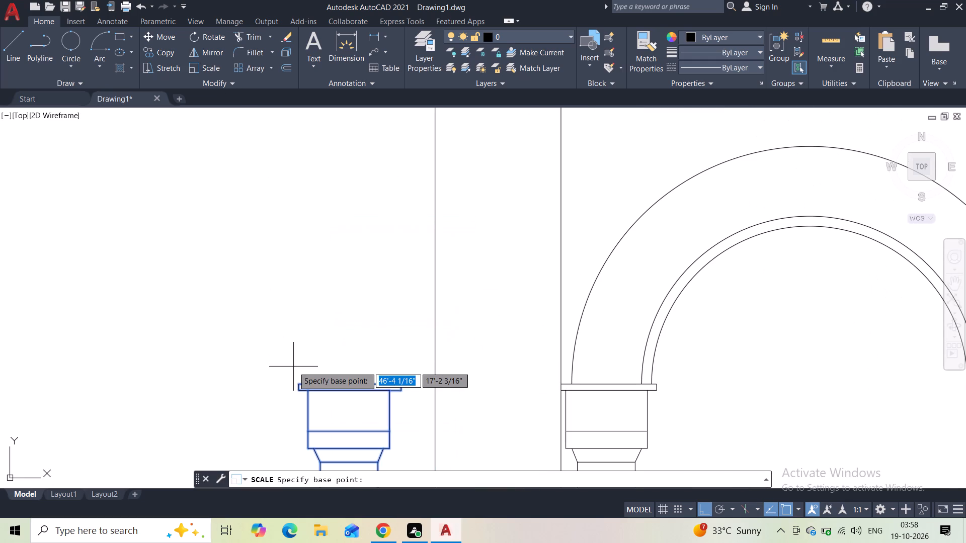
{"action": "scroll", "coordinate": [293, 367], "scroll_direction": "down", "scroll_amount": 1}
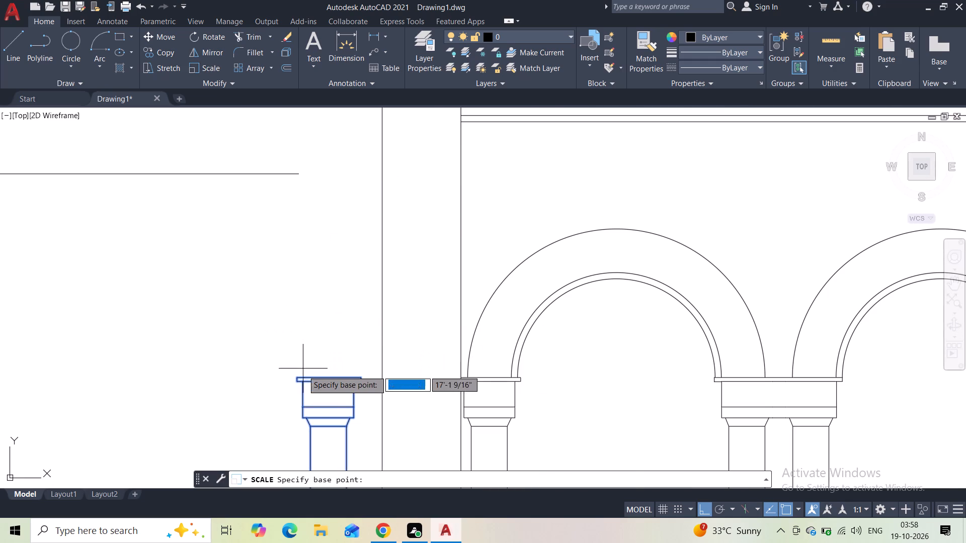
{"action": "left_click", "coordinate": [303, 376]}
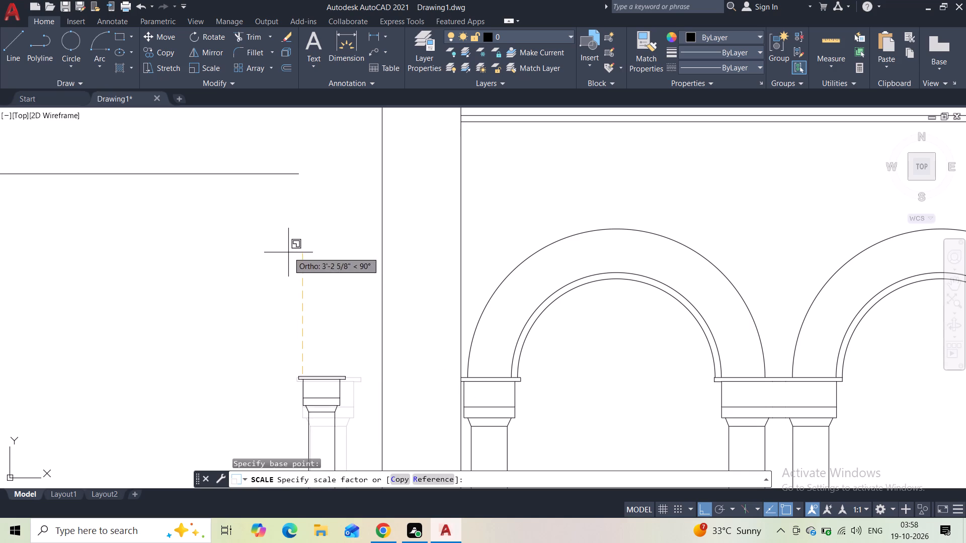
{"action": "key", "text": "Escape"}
Scale the small column beside the mirrored wing's pier from its base until its capital top reaches about the horizontal guide line.
{"action": "middle_click_drag", "start_coordinate": [292, 303], "coordinate": [291, 271]}
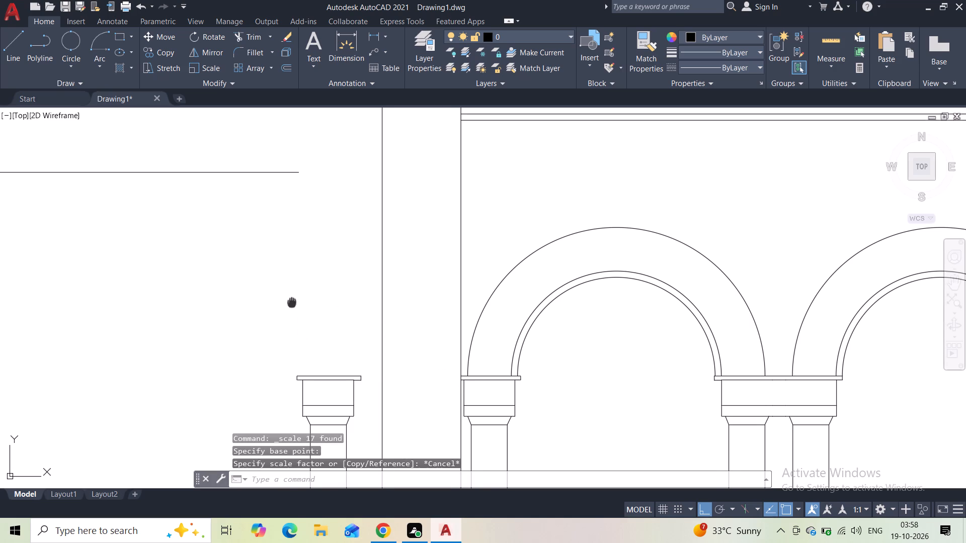
{"action": "middle_click_drag", "start_coordinate": [291, 271], "coordinate": [280, 224]}
{"action": "scroll", "coordinate": [280, 224], "scroll_direction": "down", "scroll_amount": 2}
{"action": "left_click", "coordinate": [305, 237]}
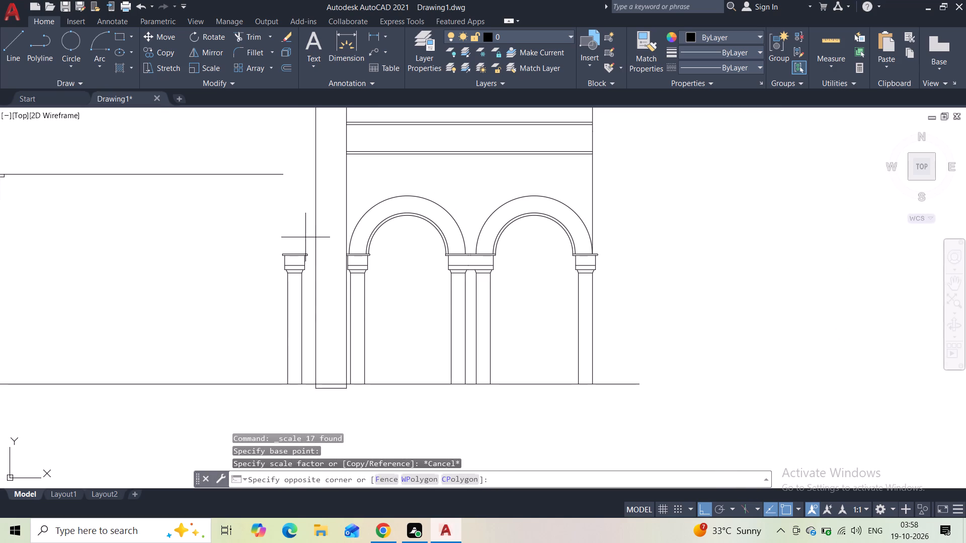
{"action": "left_click", "coordinate": [266, 330]}
{"action": "scroll", "coordinate": [296, 297], "scroll_direction": "up", "scroll_amount": 1}
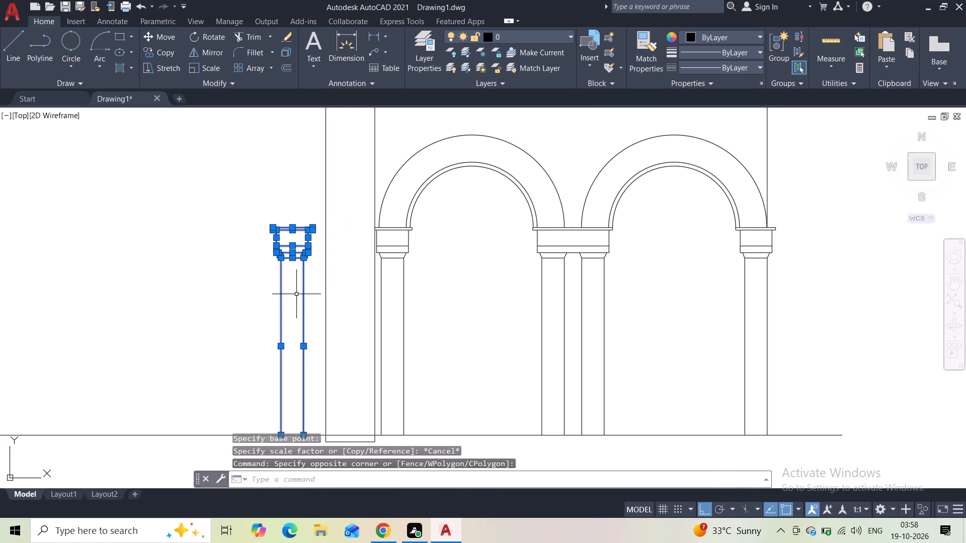
{"action": "scroll", "coordinate": [299, 351], "scroll_direction": "down", "scroll_amount": 1}
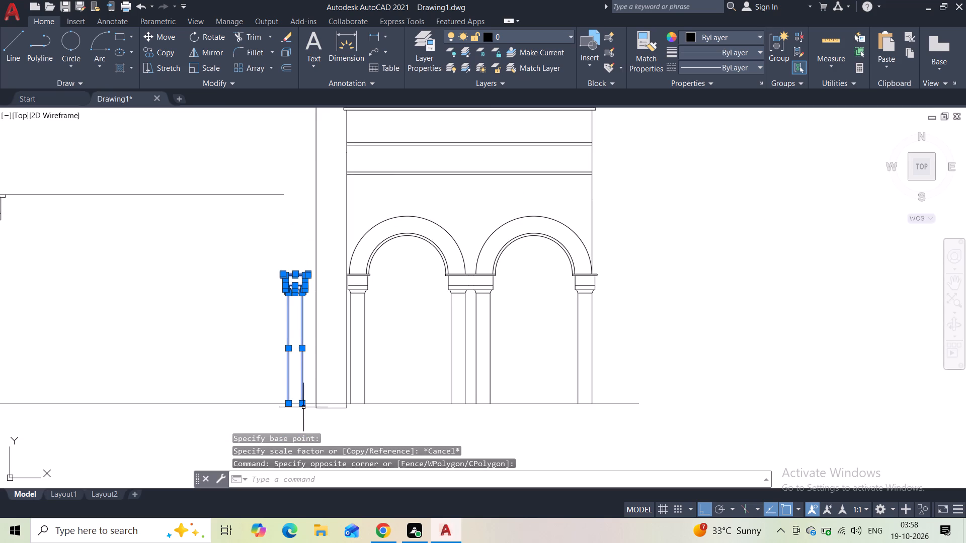
{"action": "left_click", "coordinate": [217, 66]}
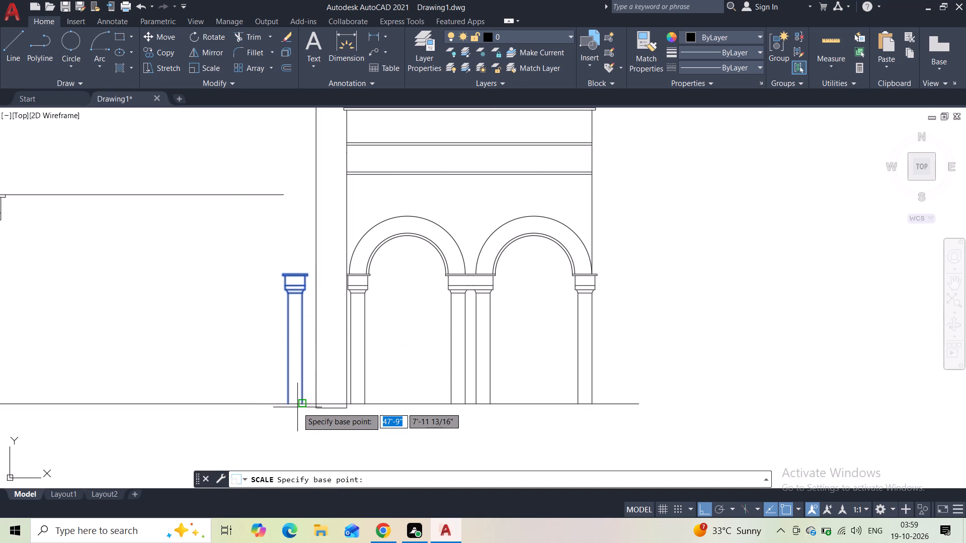
{"action": "left_click", "coordinate": [298, 405]}
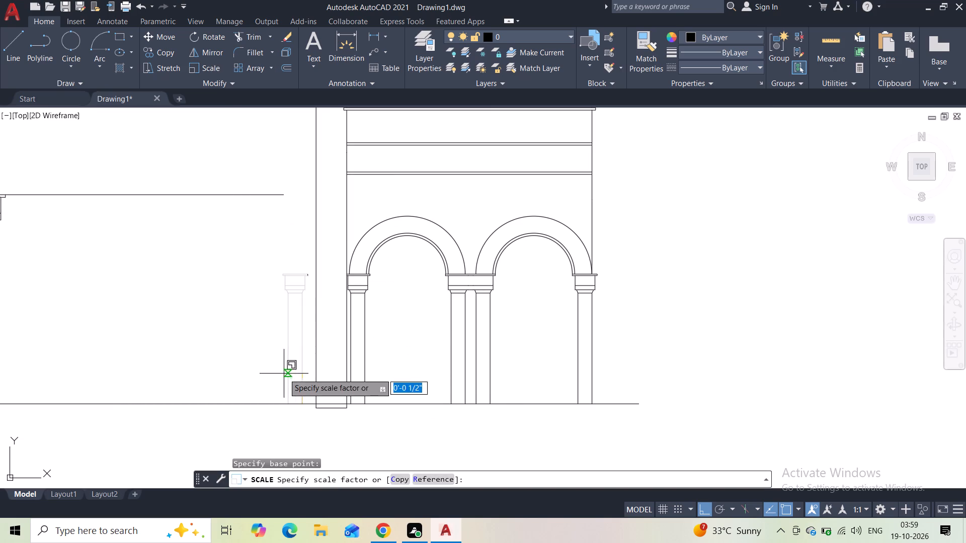
{"action": "scroll", "coordinate": [271, 302], "scroll_direction": "up", "scroll_amount": 1}
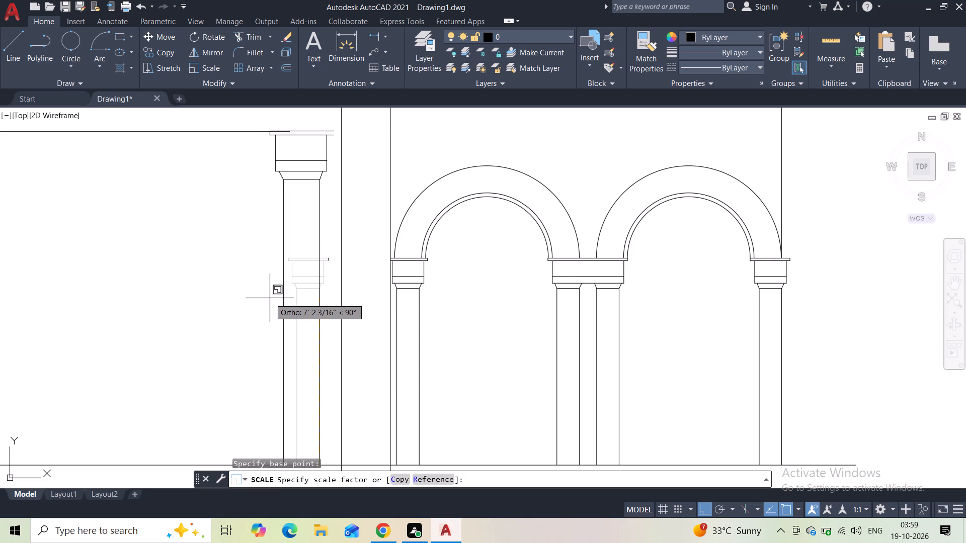
{"action": "middle_click_drag", "start_coordinate": [270, 298], "coordinate": [272, 399]}
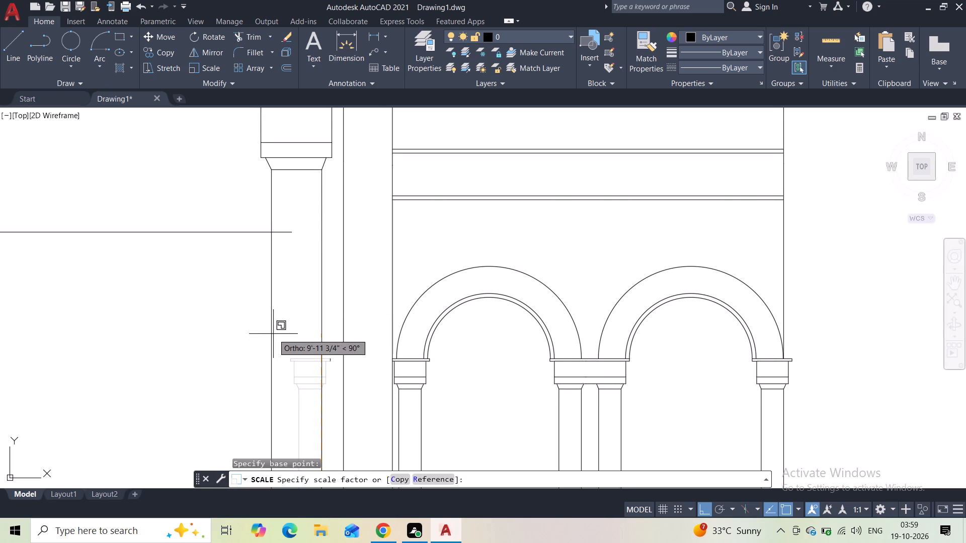
{"action": "scroll", "coordinate": [273, 334], "scroll_direction": "up", "scroll_amount": 1}
{"action": "middle_click_drag", "start_coordinate": [273, 331], "coordinate": [291, 449]}
{"action": "scroll", "coordinate": [297, 392], "scroll_direction": "up", "scroll_amount": 1}
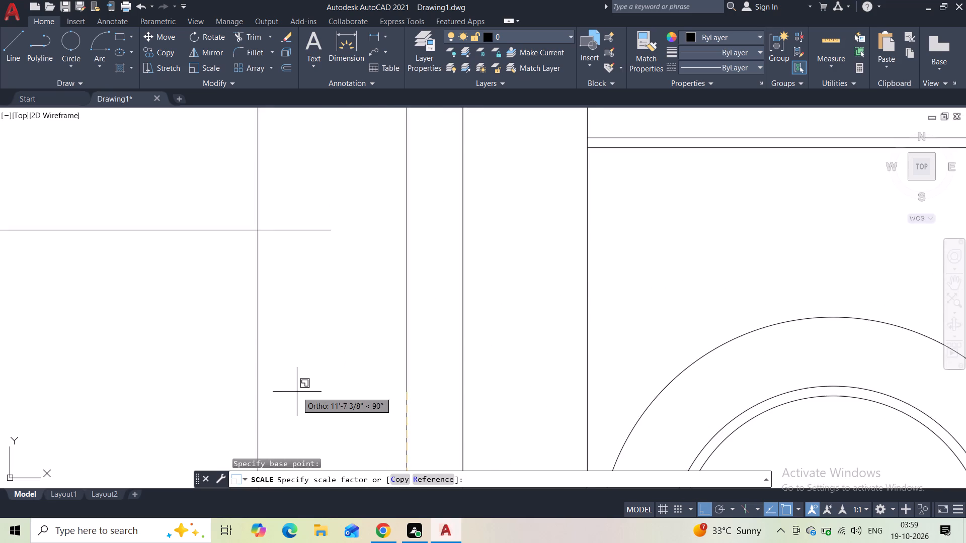
{"action": "scroll", "coordinate": [297, 392], "scroll_direction": "up", "scroll_amount": 1}
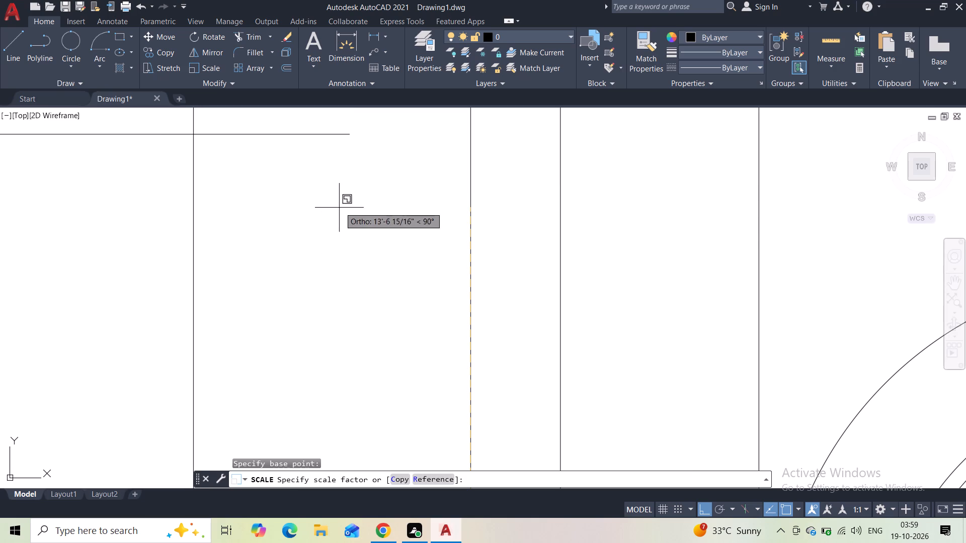
{"action": "scroll", "coordinate": [337, 230], "scroll_direction": "down", "scroll_amount": 2}
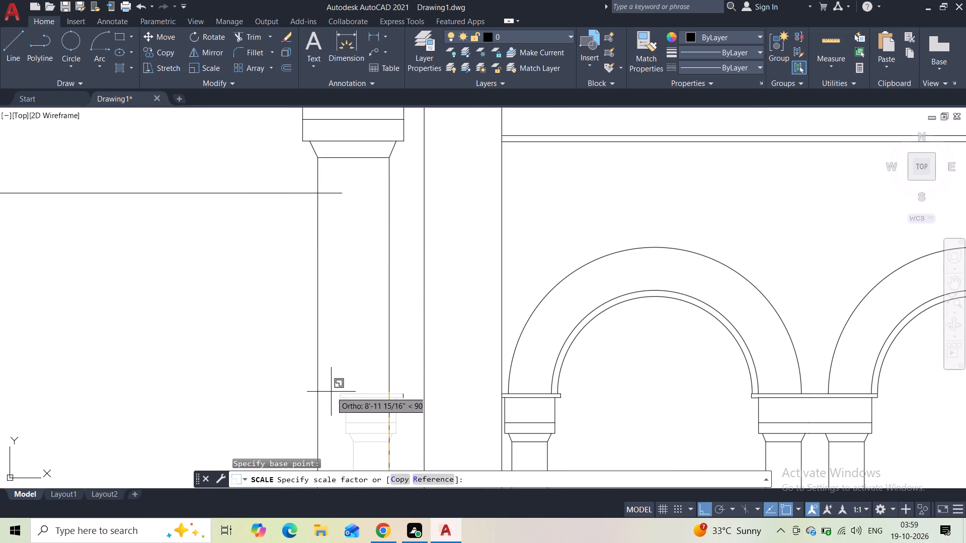
{"action": "left_click", "coordinate": [328, 458]}
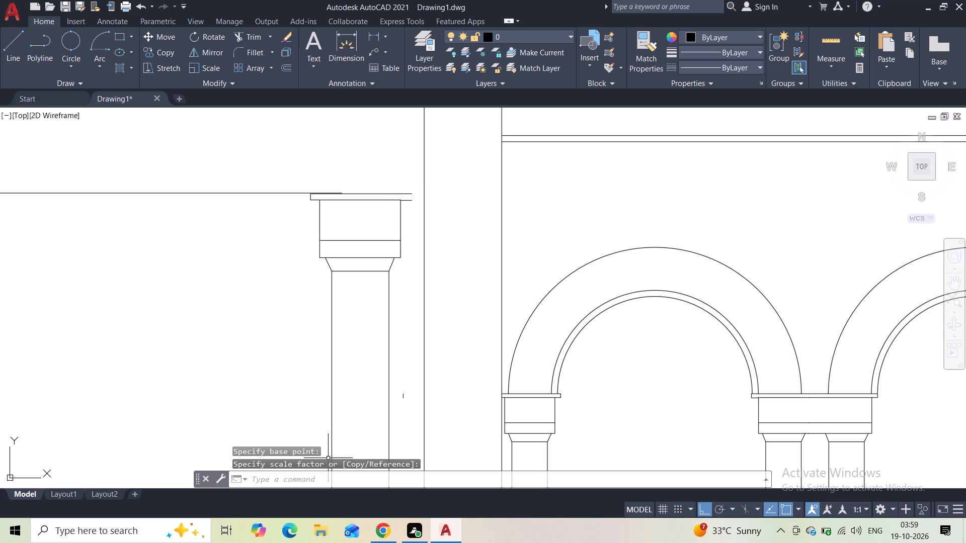
Move the top line of the enlarged column's capital up onto the horizontal guide line.
{"action": "scroll", "coordinate": [361, 206], "scroll_direction": "up", "scroll_amount": 1}
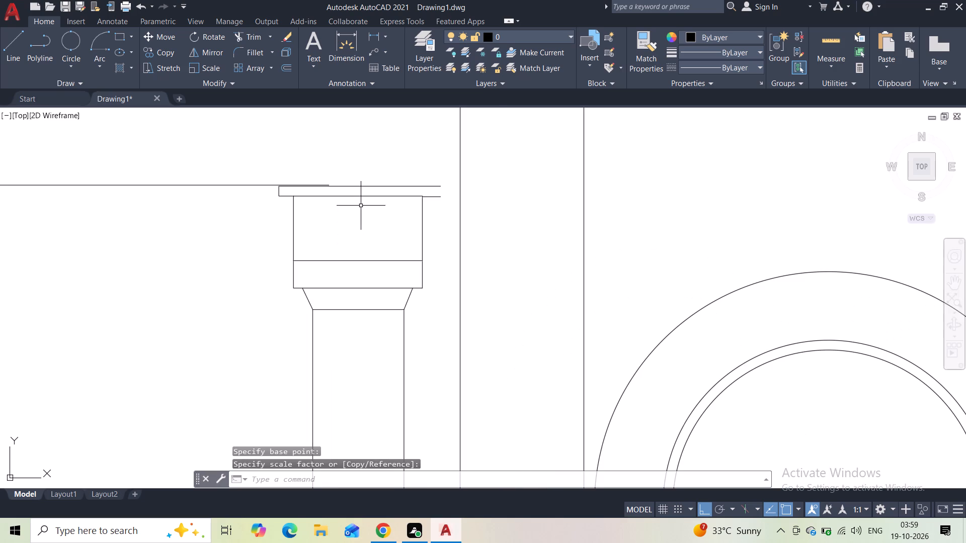
{"action": "scroll", "coordinate": [361, 206], "scroll_direction": "up", "scroll_amount": 2}
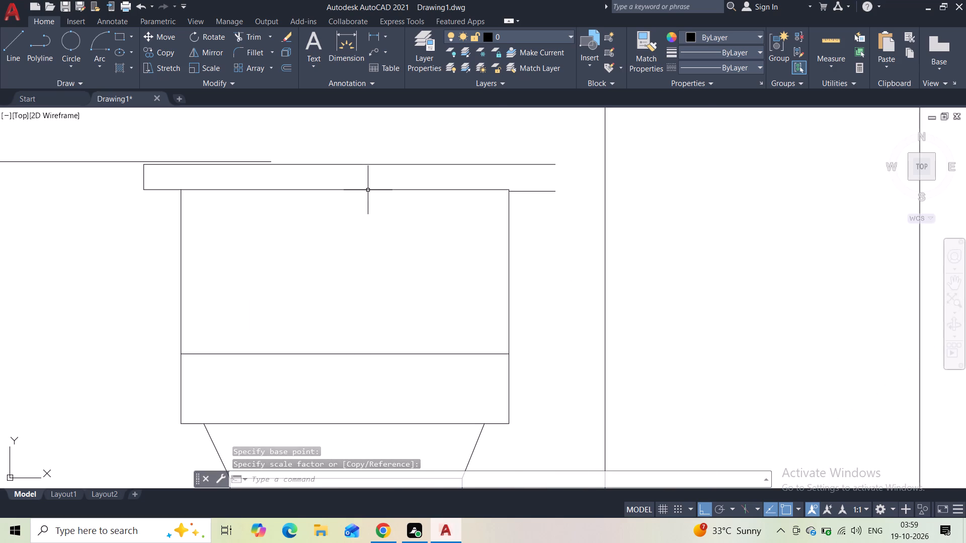
{"action": "left_click", "coordinate": [296, 165]}
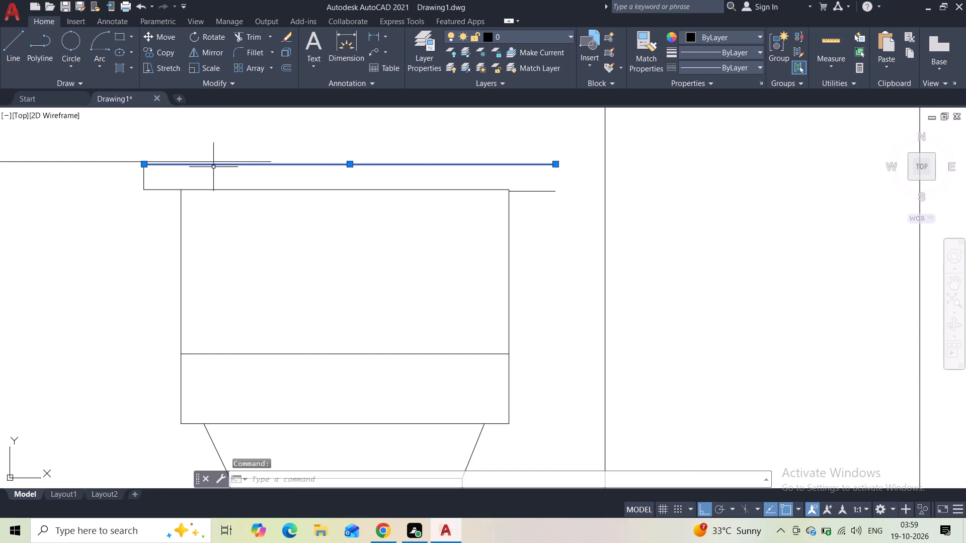
{"action": "scroll", "coordinate": [213, 166], "scroll_direction": "up", "scroll_amount": 2}
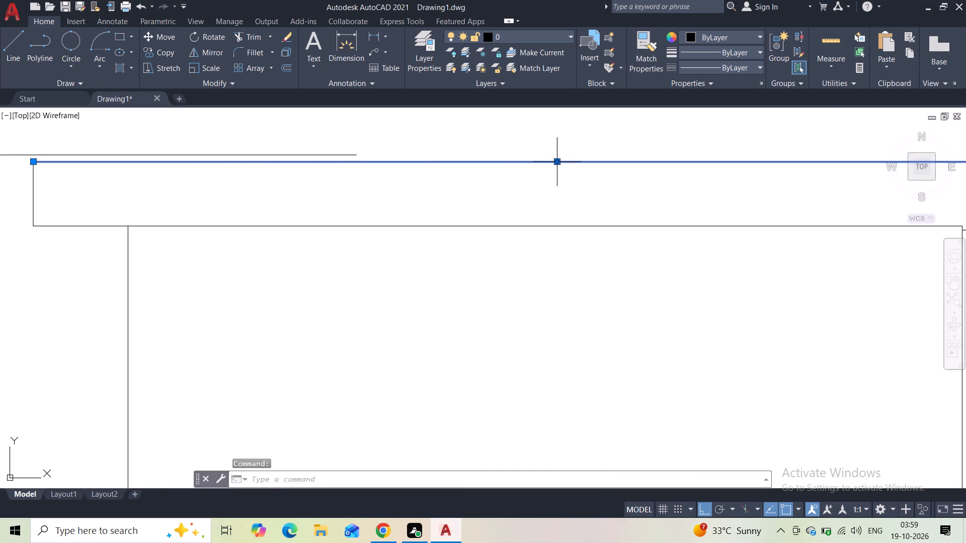
{"action": "left_click", "coordinate": [554, 163]}
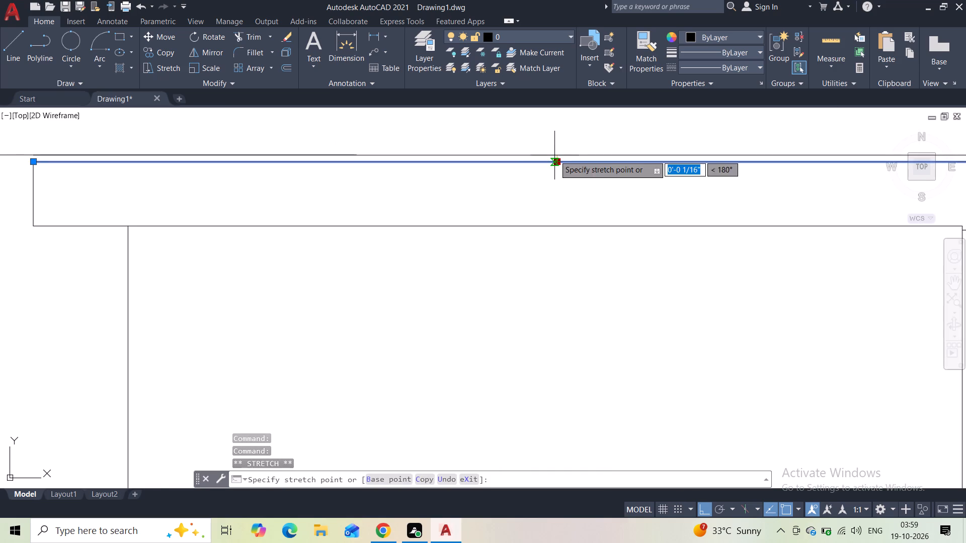
{"action": "left_click", "coordinate": [554, 155]}
{"action": "scroll", "coordinate": [392, 165], "scroll_direction": "down", "scroll_amount": 1}
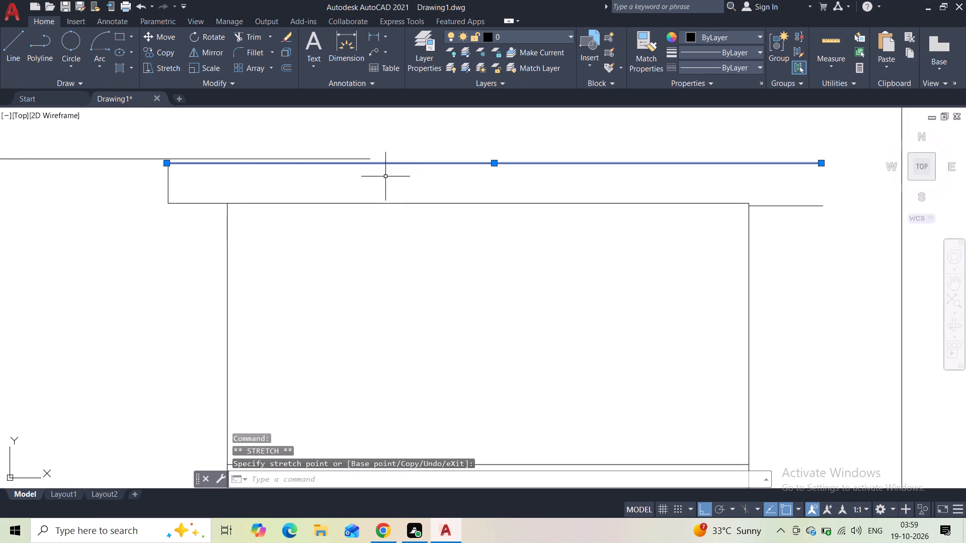
{"action": "scroll", "coordinate": [236, 151], "scroll_direction": "up", "scroll_amount": 2}
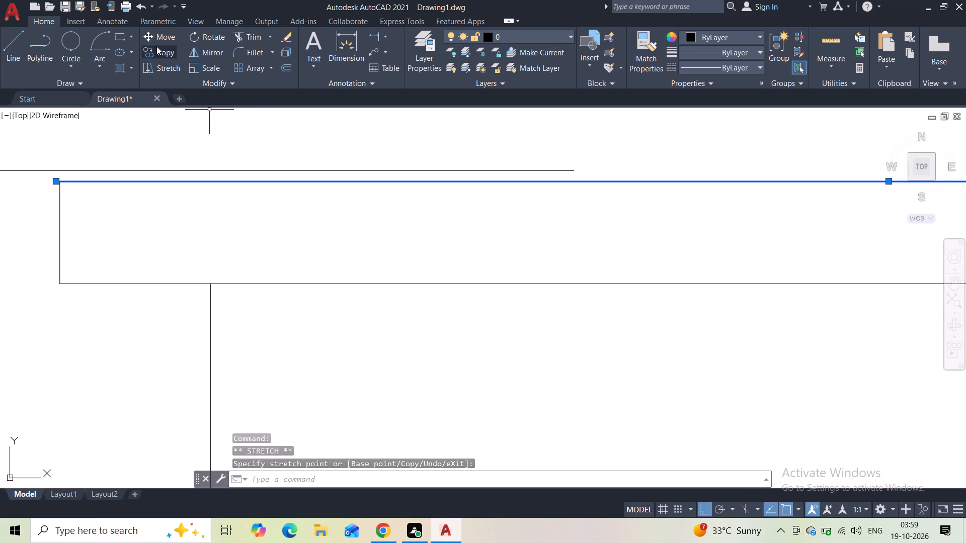
{"action": "left_click", "coordinate": [154, 38]}
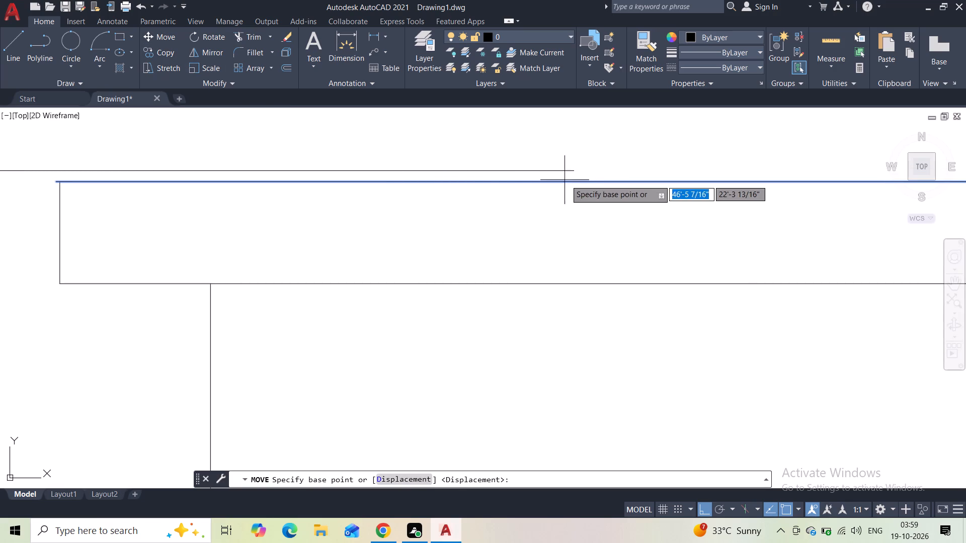
{"action": "left_click", "coordinate": [572, 180]}
{"action": "left_click", "coordinate": [569, 173]}
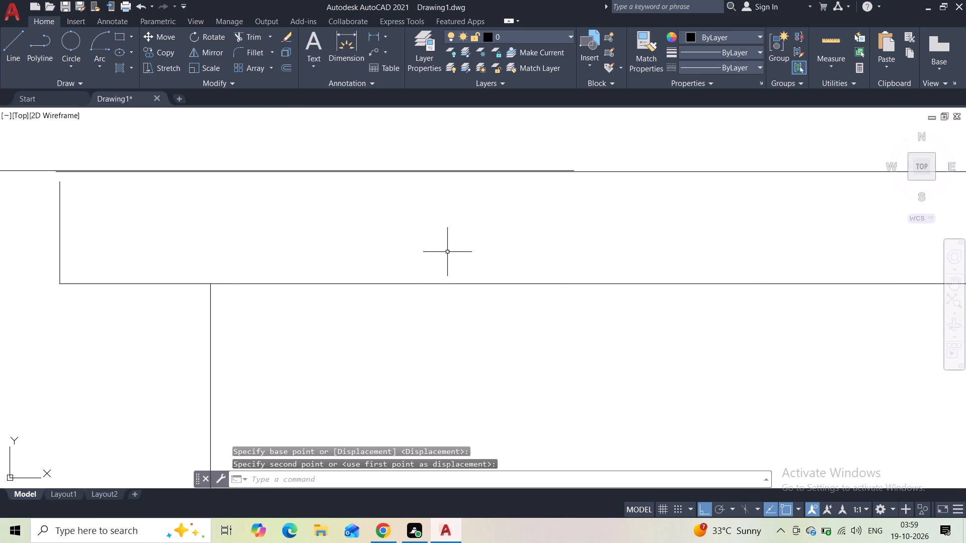
Delete the horizontal guide line running across the central bay.
{"action": "left_click", "coordinate": [33, 164]}
{"action": "left_click", "coordinate": [18, 212]}
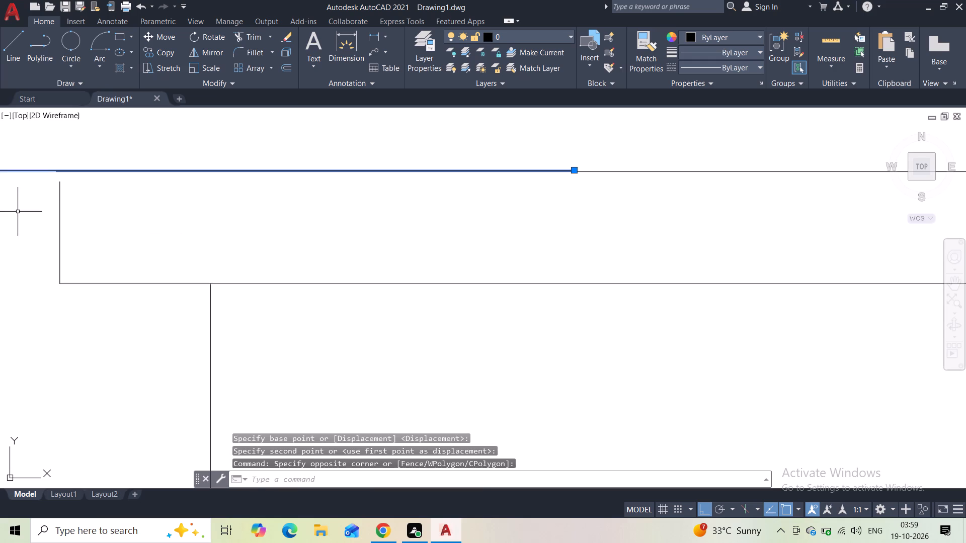
{"action": "key", "text": "Delete"}
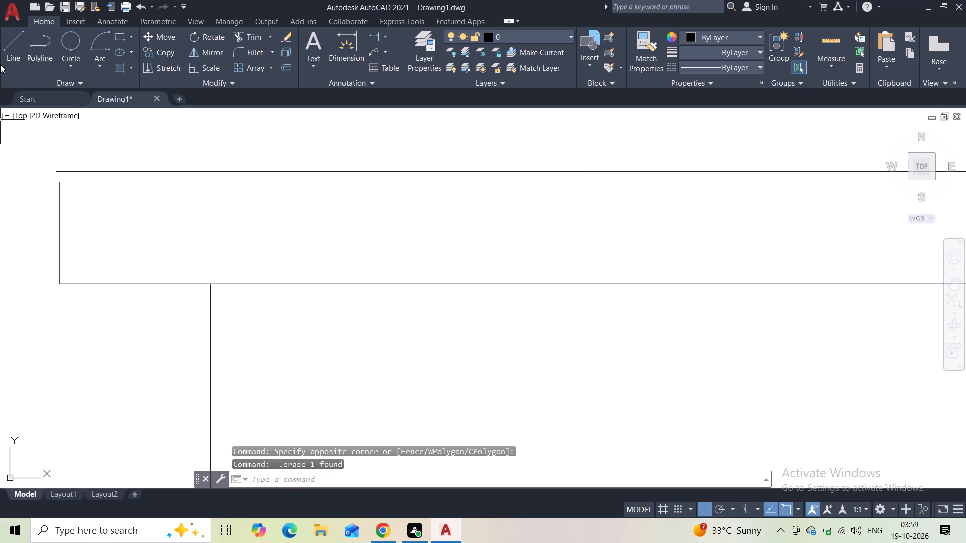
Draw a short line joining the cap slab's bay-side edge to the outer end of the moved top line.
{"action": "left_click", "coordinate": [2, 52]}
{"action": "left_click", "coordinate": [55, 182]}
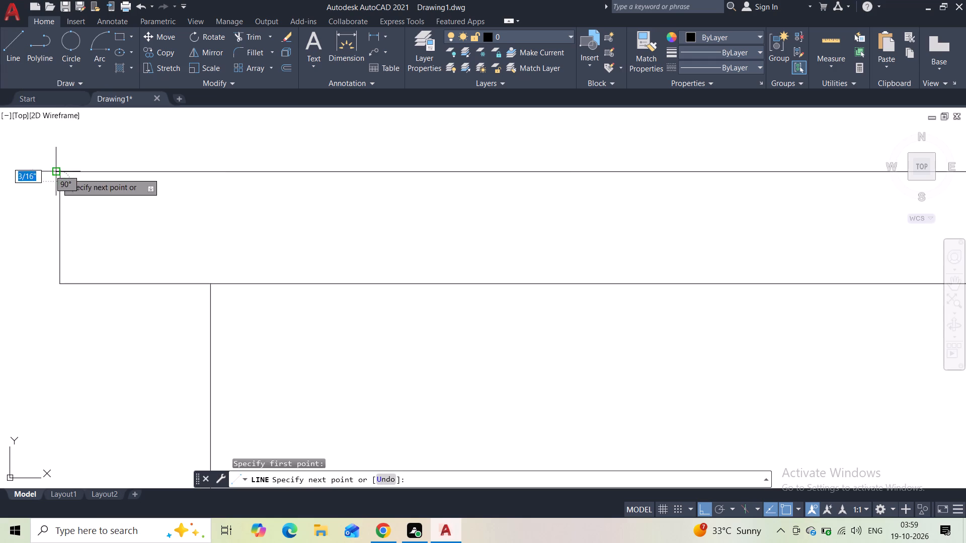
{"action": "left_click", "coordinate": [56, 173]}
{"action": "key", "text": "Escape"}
Draw a short vertical line extending the cap slab's bay-side edge straight up to the moved top line.
{"action": "scroll", "coordinate": [58, 182], "scroll_direction": "up", "scroll_amount": 2}
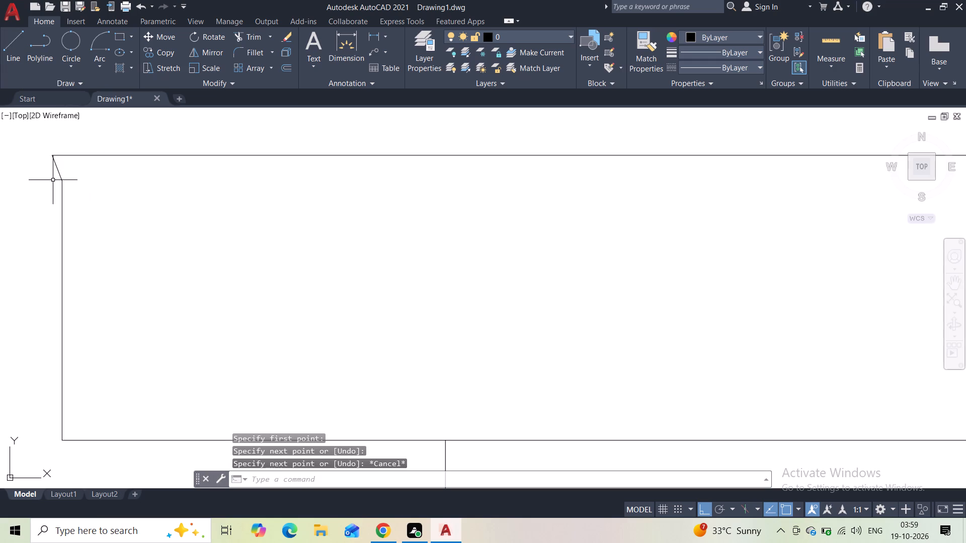
{"action": "left_click", "coordinate": [4, 43]}
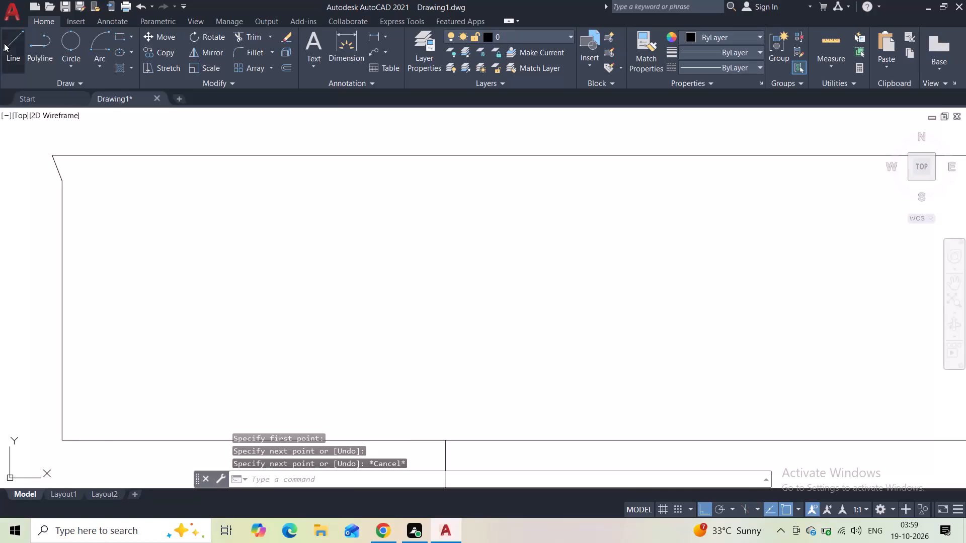
{"action": "scroll", "coordinate": [48, 170], "scroll_direction": "up", "scroll_amount": 3}
{"action": "left_click", "coordinate": [103, 207]}
{"action": "middle_click_drag", "start_coordinate": [103, 182], "coordinate": [99, 312]}
{"action": "left_click", "coordinate": [99, 239]}
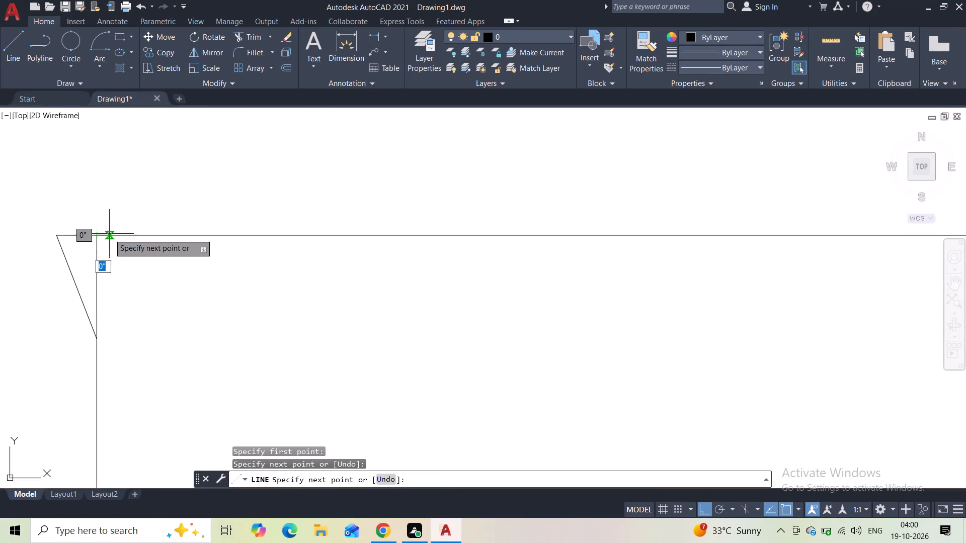
{"action": "key", "text": "Escape"}
Trim away the slanted line and the top line's overhang at the cap slab's bay-side corner.
{"action": "left_click", "coordinate": [242, 32]}
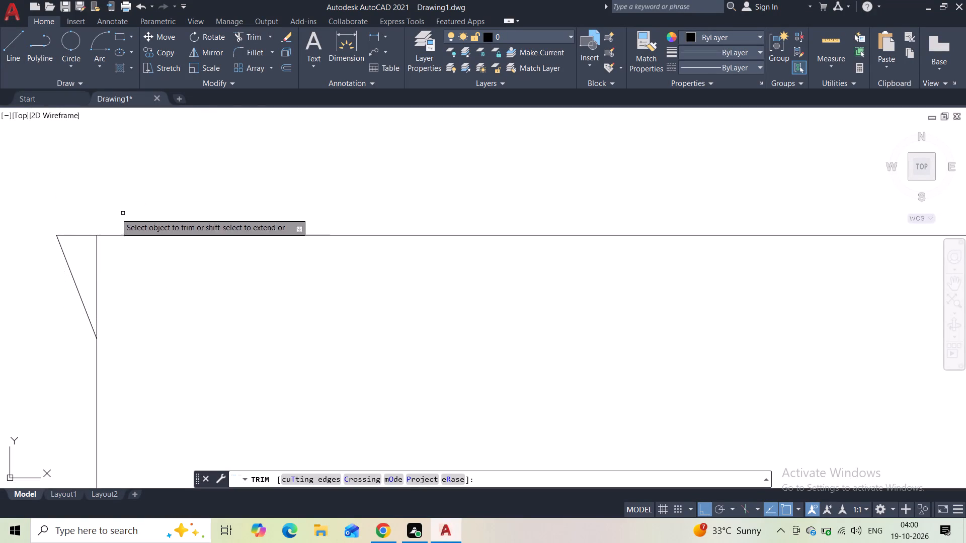
{"action": "left_click_drag", "start_coordinate": [85, 208], "coordinate": [53, 296]}
{"action": "key", "text": "Escape"}
Close the cap slab's pier-side end with a vertical line from the top line's end down to the slab's lower line.
{"action": "scroll", "coordinate": [134, 256], "scroll_direction": "down", "scroll_amount": 6}
{"action": "middle_click_drag", "start_coordinate": [336, 316], "coordinate": [23, 295]}
{"action": "scroll", "coordinate": [577, 252], "scroll_direction": "down", "scroll_amount": 3}
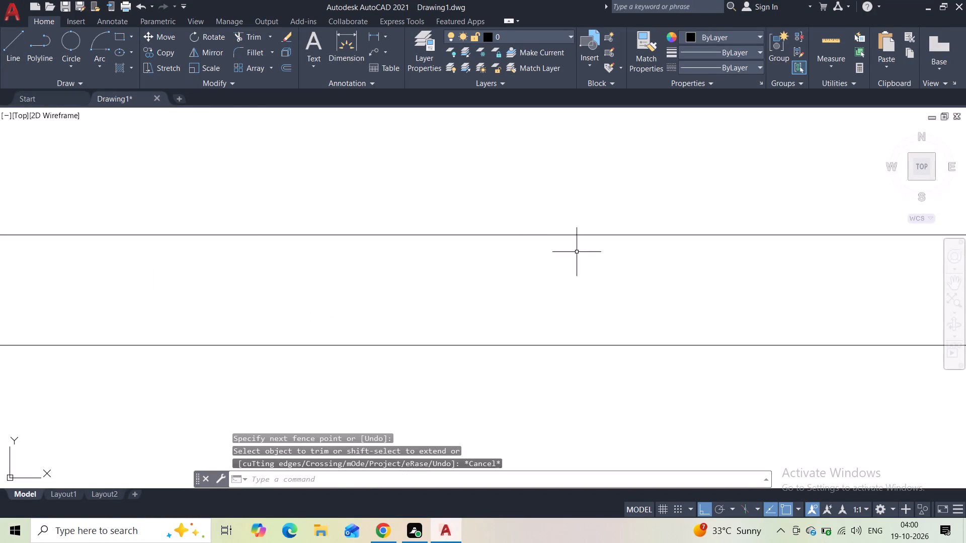
{"action": "middle_click_drag", "start_coordinate": [569, 256], "coordinate": [53, 252]}
{"action": "scroll", "coordinate": [237, 274], "scroll_direction": "up", "scroll_amount": 1}
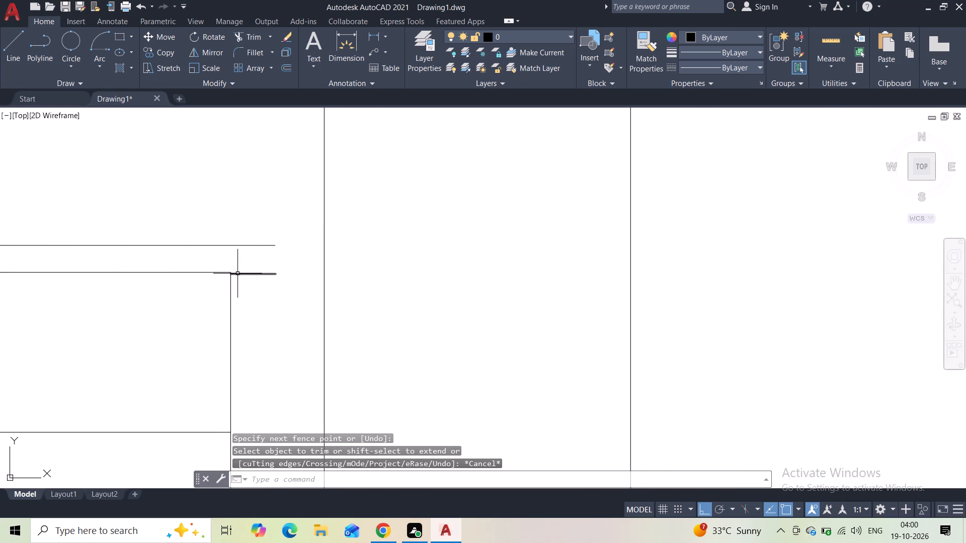
{"action": "scroll", "coordinate": [237, 273], "scroll_direction": "up", "scroll_amount": 3}
{"action": "left_click", "coordinate": [12, 52]}
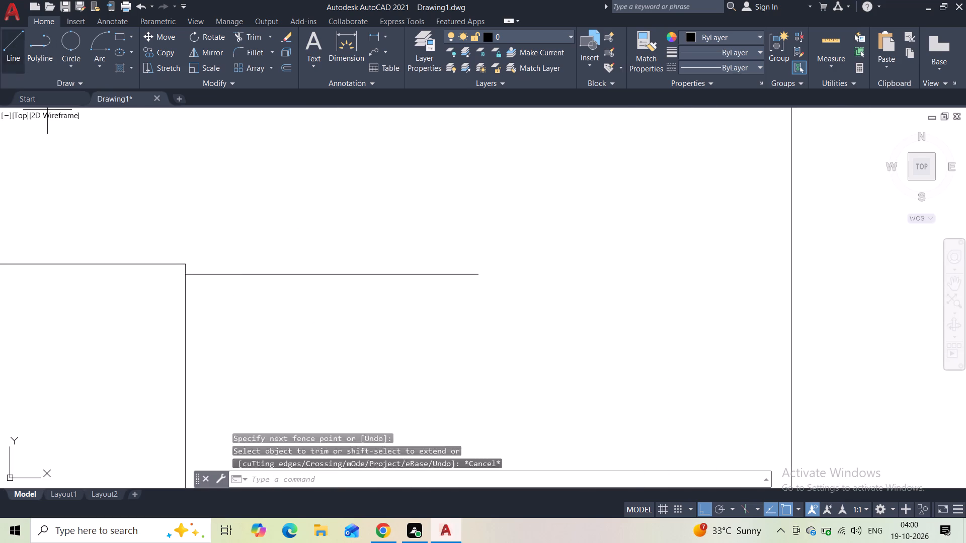
{"action": "middle_click_drag", "start_coordinate": [273, 234], "coordinate": [243, 296]}
{"action": "scroll", "coordinate": [249, 286], "scroll_direction": "down", "scroll_amount": 1}
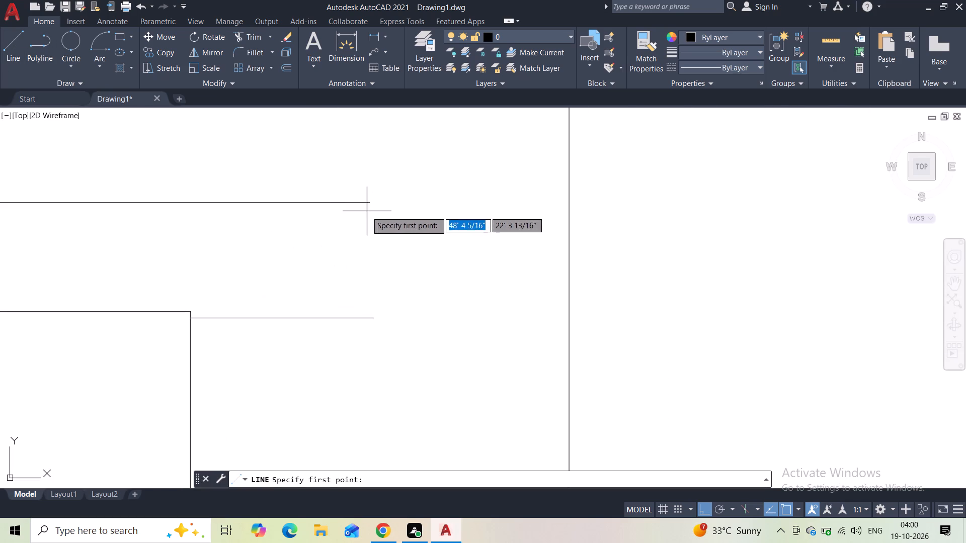
{"action": "left_click", "coordinate": [367, 208]}
{"action": "left_click", "coordinate": [370, 318]}
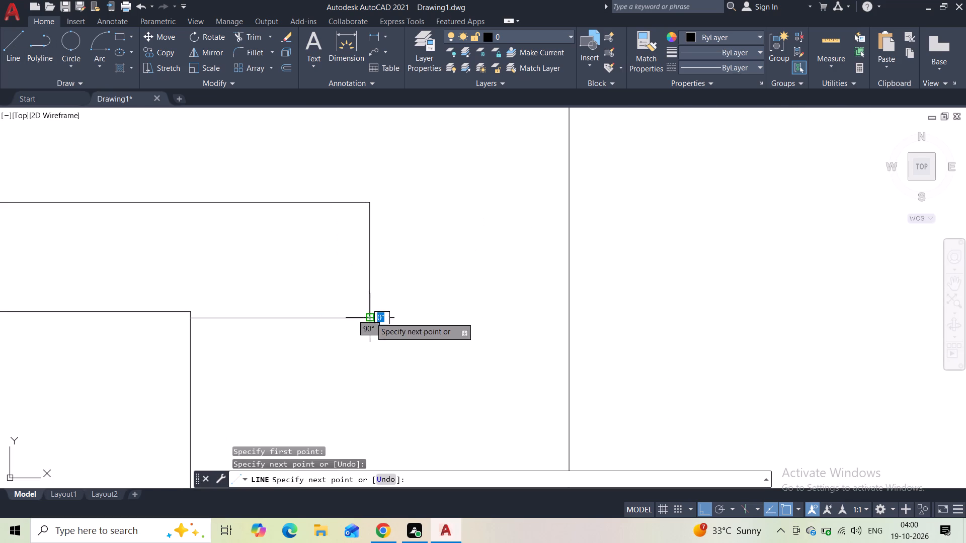
{"action": "key", "text": "Escape"}
Trim the overhang of the cap slab's lower line beyond its pier-side vertical edge.
{"action": "scroll", "coordinate": [384, 265], "scroll_direction": "down", "scroll_amount": 3}
{"action": "scroll", "coordinate": [380, 283], "scroll_direction": "up", "scroll_amount": 6}
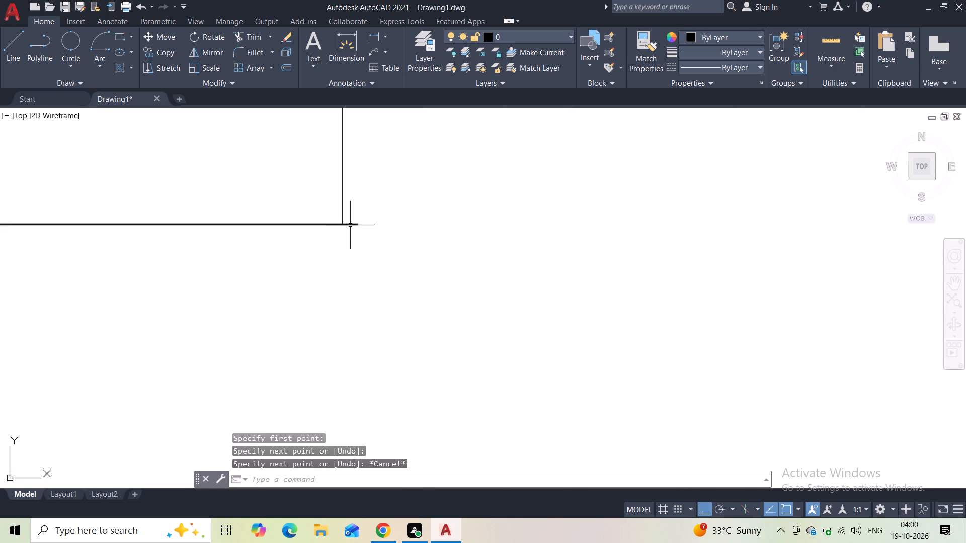
{"action": "left_click", "coordinate": [256, 36]}
{"action": "left_click_drag", "start_coordinate": [352, 216], "coordinate": [340, 260]}
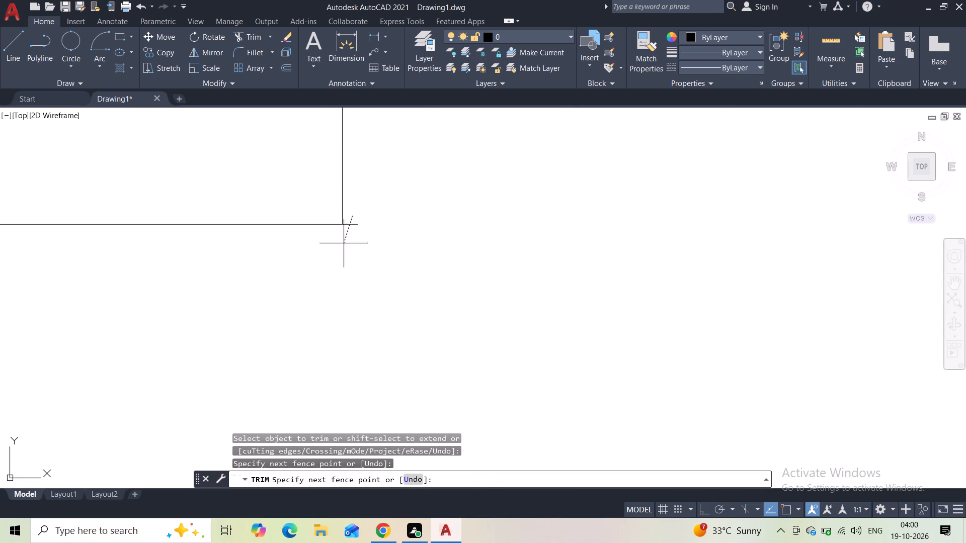
Stretch the inner end of the cap slab's pier-side underside line up to the capital block's top corner.
{"action": "scroll", "coordinate": [339, 256], "scroll_direction": "down", "scroll_amount": 10}
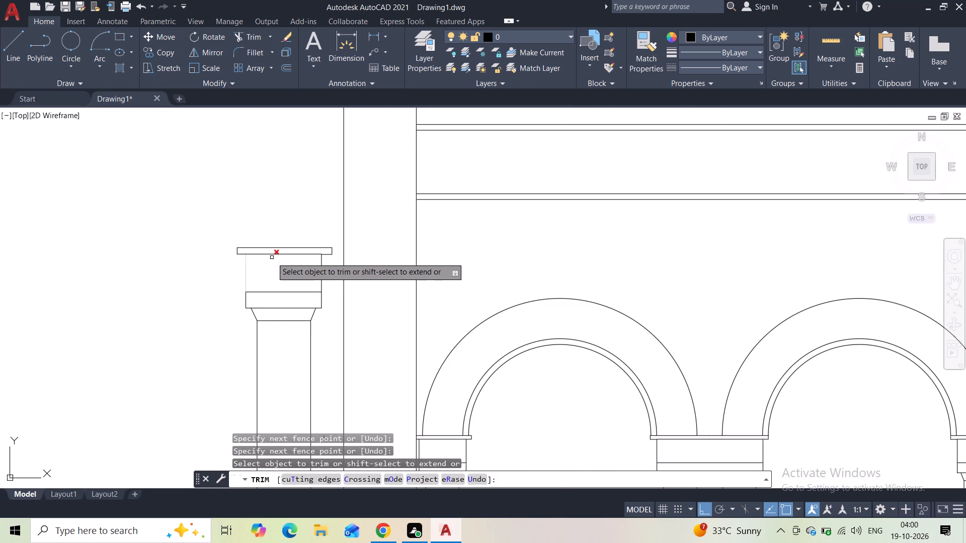
{"action": "scroll", "coordinate": [272, 257], "scroll_direction": "up", "scroll_amount": 2}
{"action": "scroll", "coordinate": [209, 250], "scroll_direction": "up", "scroll_amount": 4}
{"action": "middle_click_drag", "start_coordinate": [436, 265], "coordinate": [0, 275]}
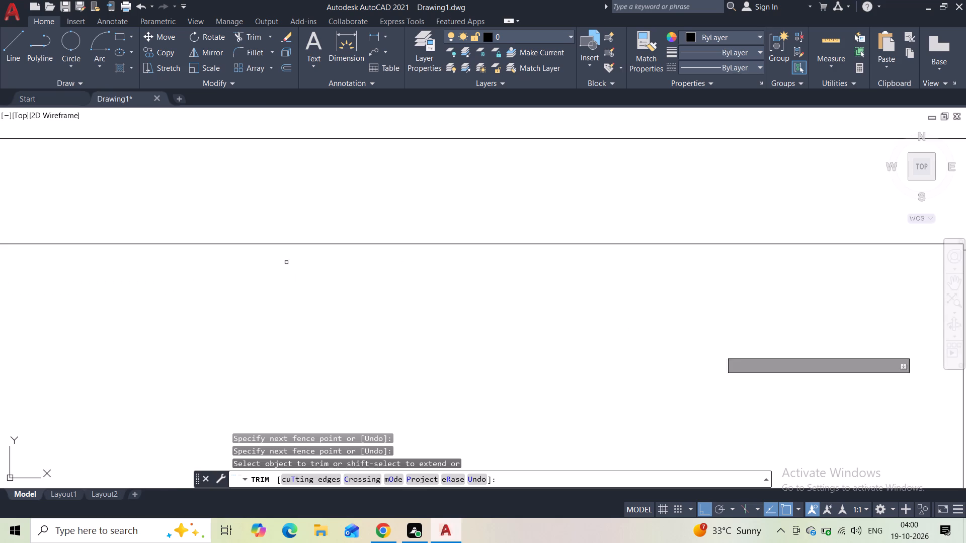
{"action": "middle_click_drag", "start_coordinate": [744, 358], "coordinate": [208, 318]}
{"action": "scroll", "coordinate": [398, 240], "scroll_direction": "up", "scroll_amount": 1}
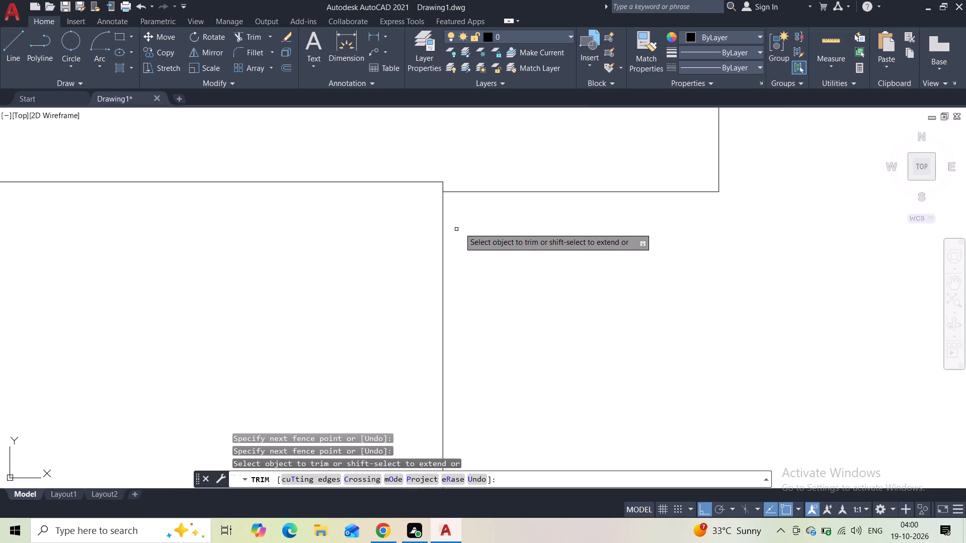
{"action": "key", "text": "Escape"}
{"action": "left_click", "coordinate": [555, 186]}
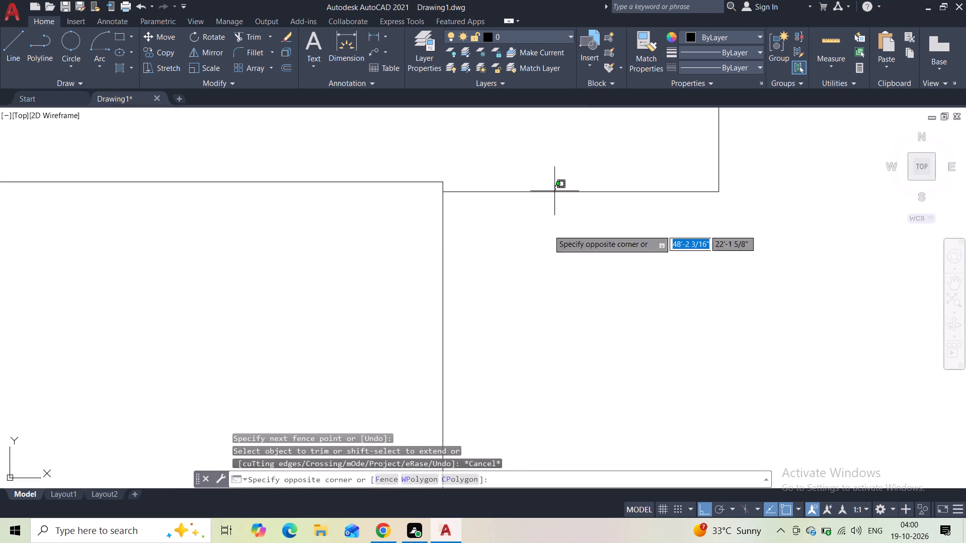
{"action": "left_click", "coordinate": [547, 240]}
{"action": "left_click", "coordinate": [444, 193]}
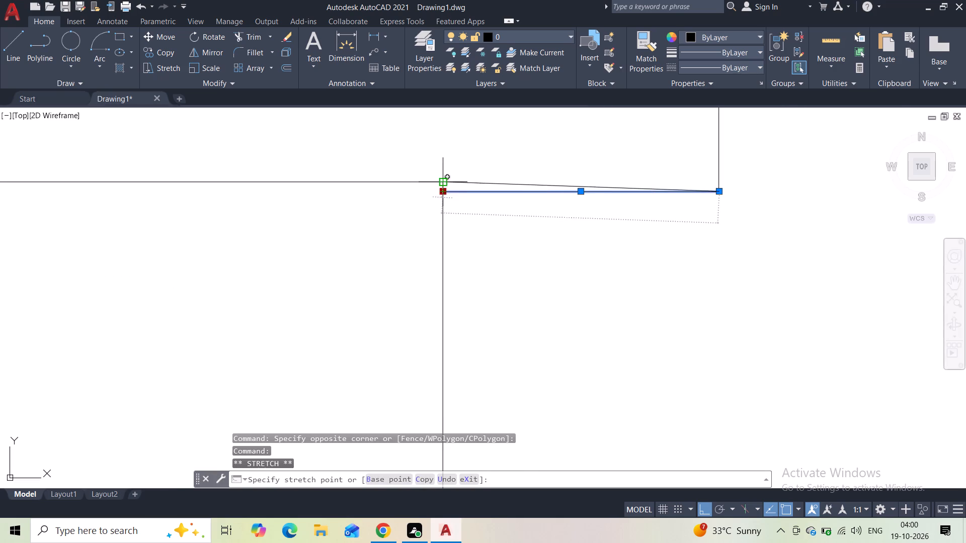
{"action": "left_click", "coordinate": [442, 183]}
{"action": "key", "text": "Escape"}
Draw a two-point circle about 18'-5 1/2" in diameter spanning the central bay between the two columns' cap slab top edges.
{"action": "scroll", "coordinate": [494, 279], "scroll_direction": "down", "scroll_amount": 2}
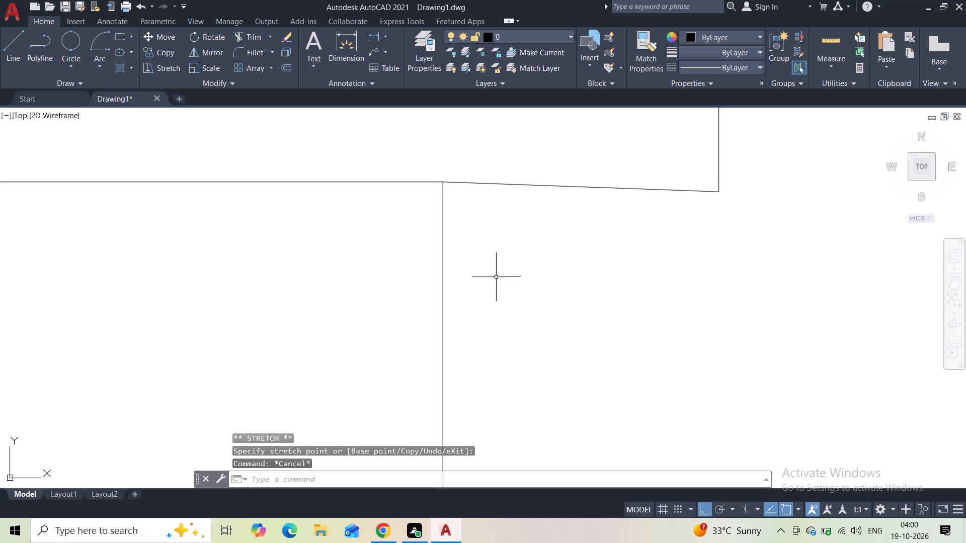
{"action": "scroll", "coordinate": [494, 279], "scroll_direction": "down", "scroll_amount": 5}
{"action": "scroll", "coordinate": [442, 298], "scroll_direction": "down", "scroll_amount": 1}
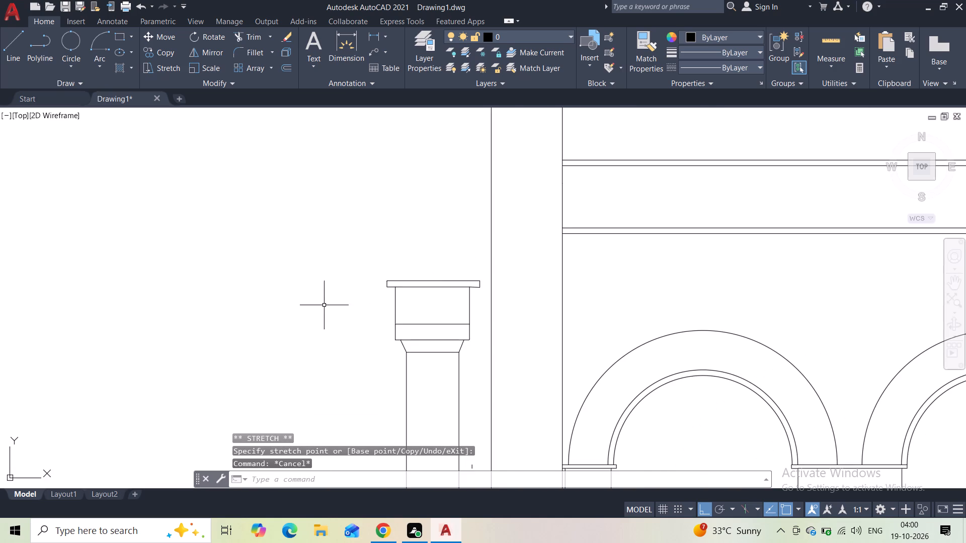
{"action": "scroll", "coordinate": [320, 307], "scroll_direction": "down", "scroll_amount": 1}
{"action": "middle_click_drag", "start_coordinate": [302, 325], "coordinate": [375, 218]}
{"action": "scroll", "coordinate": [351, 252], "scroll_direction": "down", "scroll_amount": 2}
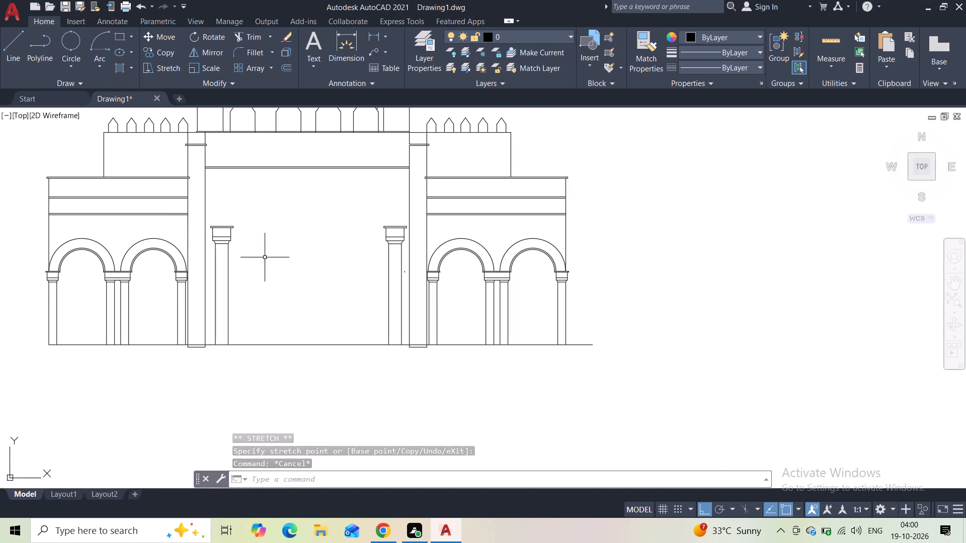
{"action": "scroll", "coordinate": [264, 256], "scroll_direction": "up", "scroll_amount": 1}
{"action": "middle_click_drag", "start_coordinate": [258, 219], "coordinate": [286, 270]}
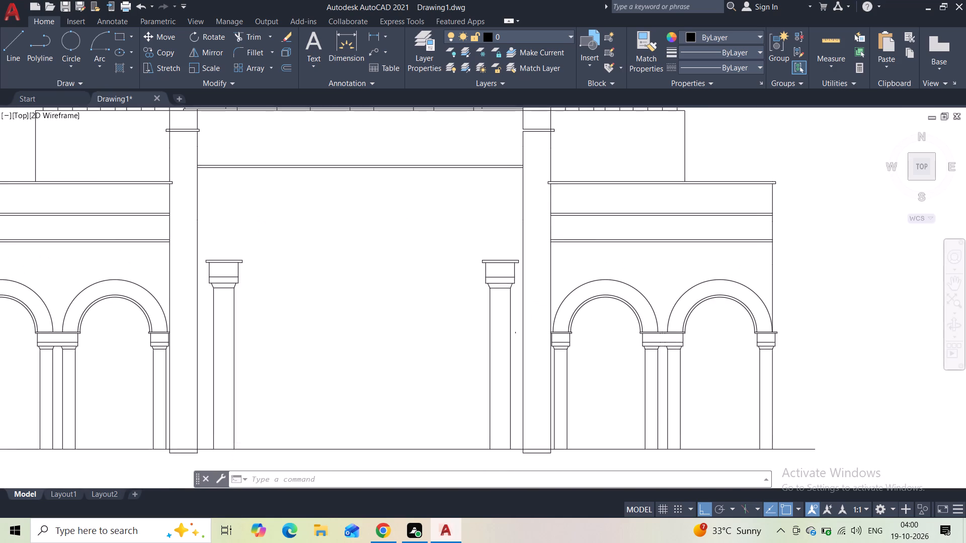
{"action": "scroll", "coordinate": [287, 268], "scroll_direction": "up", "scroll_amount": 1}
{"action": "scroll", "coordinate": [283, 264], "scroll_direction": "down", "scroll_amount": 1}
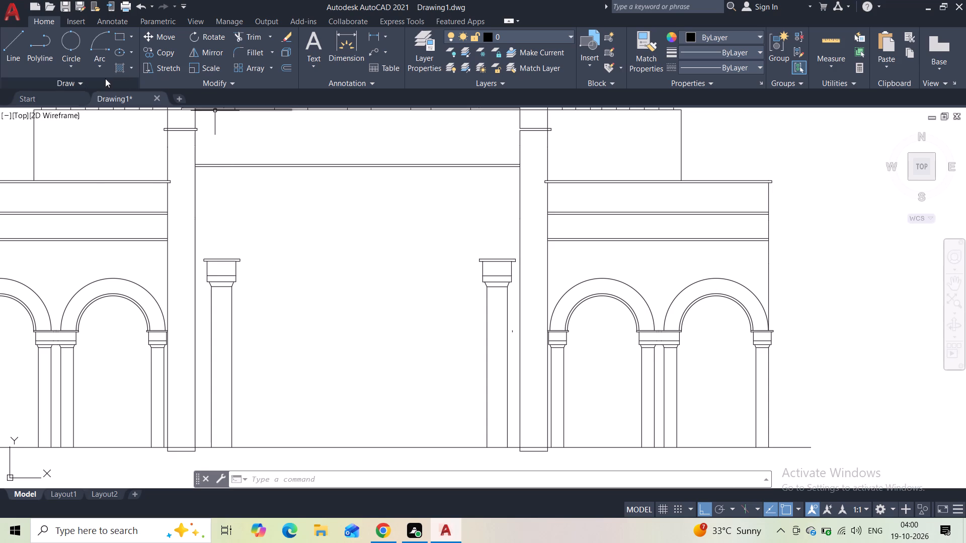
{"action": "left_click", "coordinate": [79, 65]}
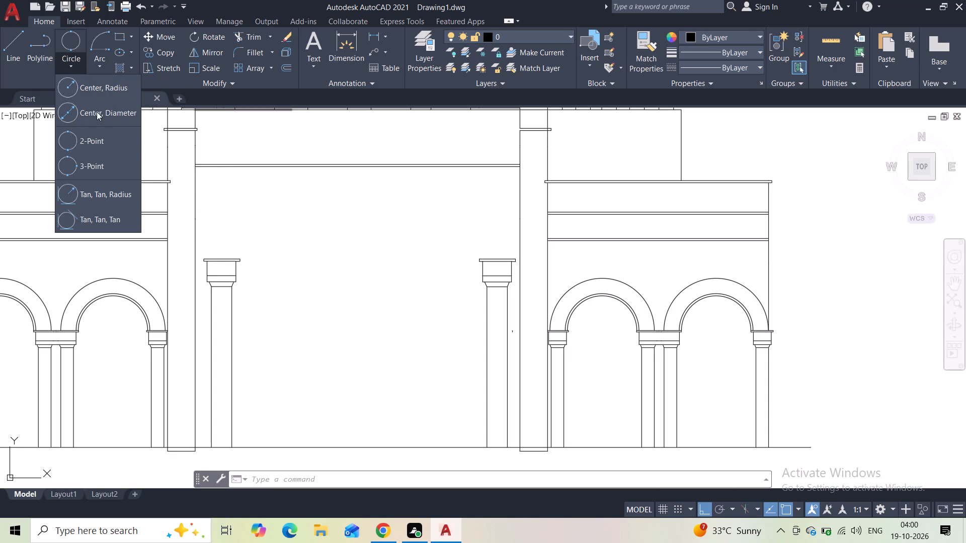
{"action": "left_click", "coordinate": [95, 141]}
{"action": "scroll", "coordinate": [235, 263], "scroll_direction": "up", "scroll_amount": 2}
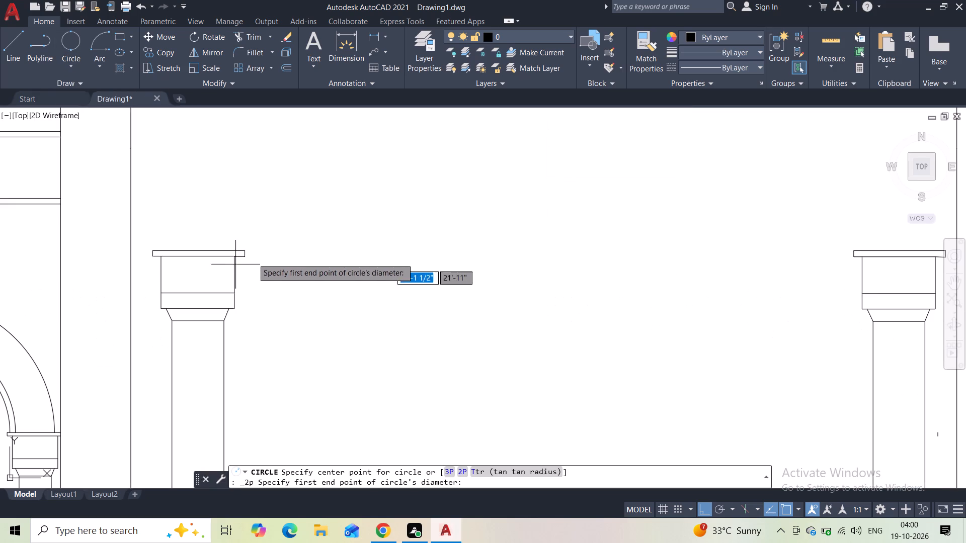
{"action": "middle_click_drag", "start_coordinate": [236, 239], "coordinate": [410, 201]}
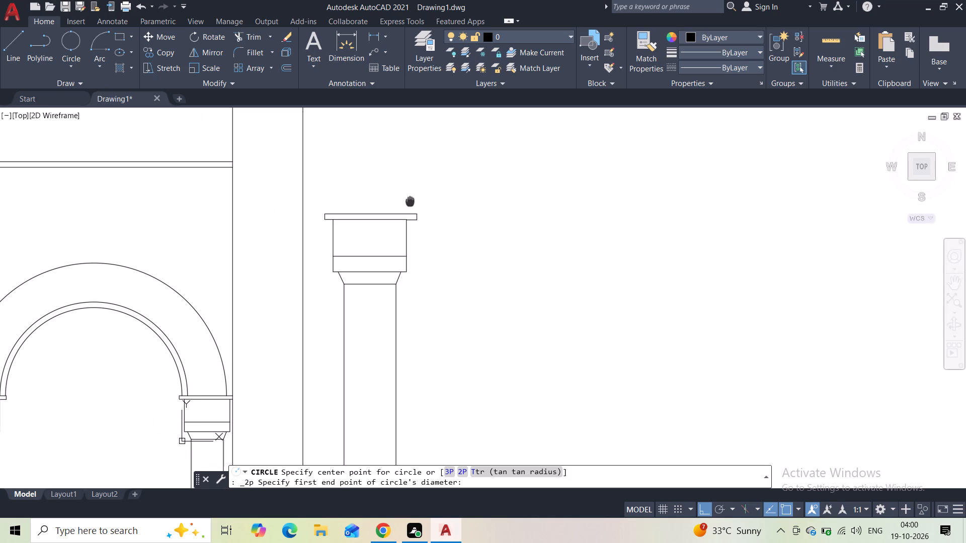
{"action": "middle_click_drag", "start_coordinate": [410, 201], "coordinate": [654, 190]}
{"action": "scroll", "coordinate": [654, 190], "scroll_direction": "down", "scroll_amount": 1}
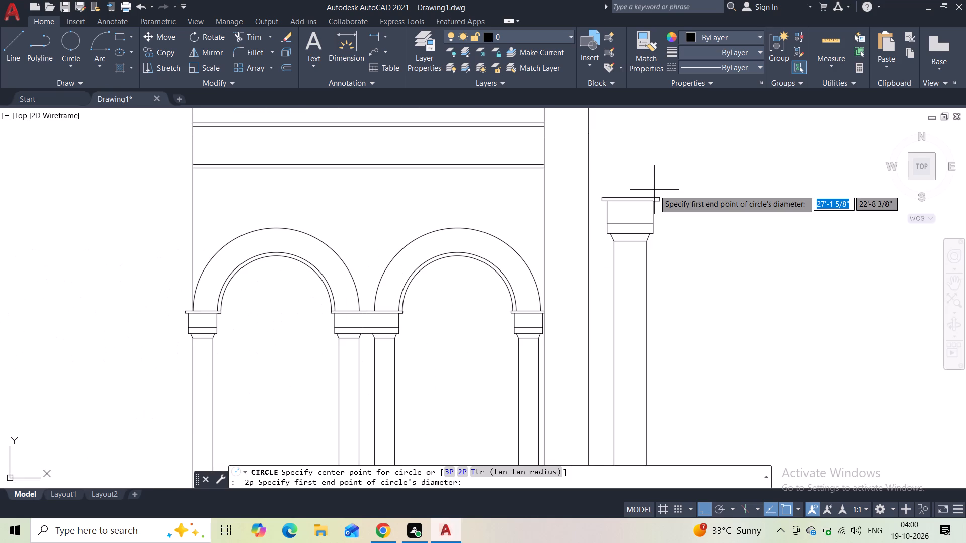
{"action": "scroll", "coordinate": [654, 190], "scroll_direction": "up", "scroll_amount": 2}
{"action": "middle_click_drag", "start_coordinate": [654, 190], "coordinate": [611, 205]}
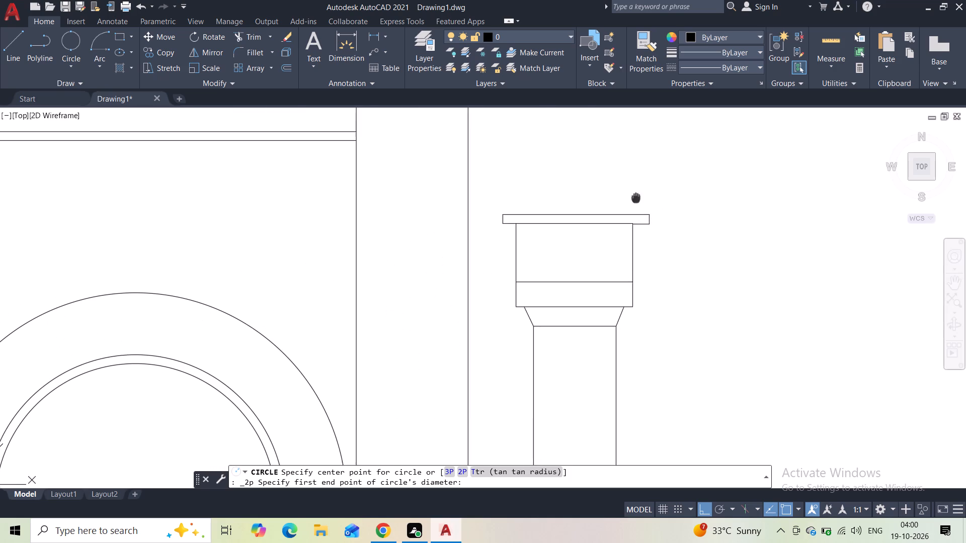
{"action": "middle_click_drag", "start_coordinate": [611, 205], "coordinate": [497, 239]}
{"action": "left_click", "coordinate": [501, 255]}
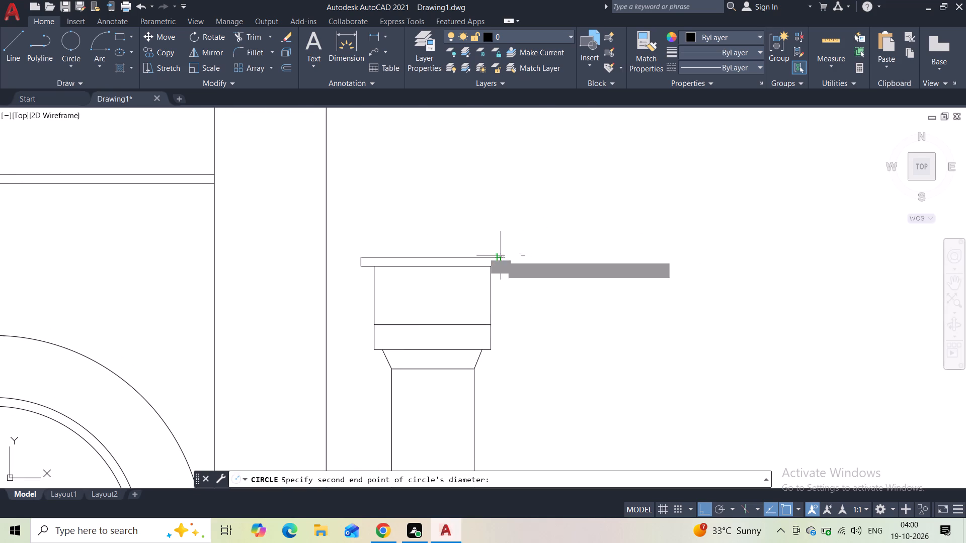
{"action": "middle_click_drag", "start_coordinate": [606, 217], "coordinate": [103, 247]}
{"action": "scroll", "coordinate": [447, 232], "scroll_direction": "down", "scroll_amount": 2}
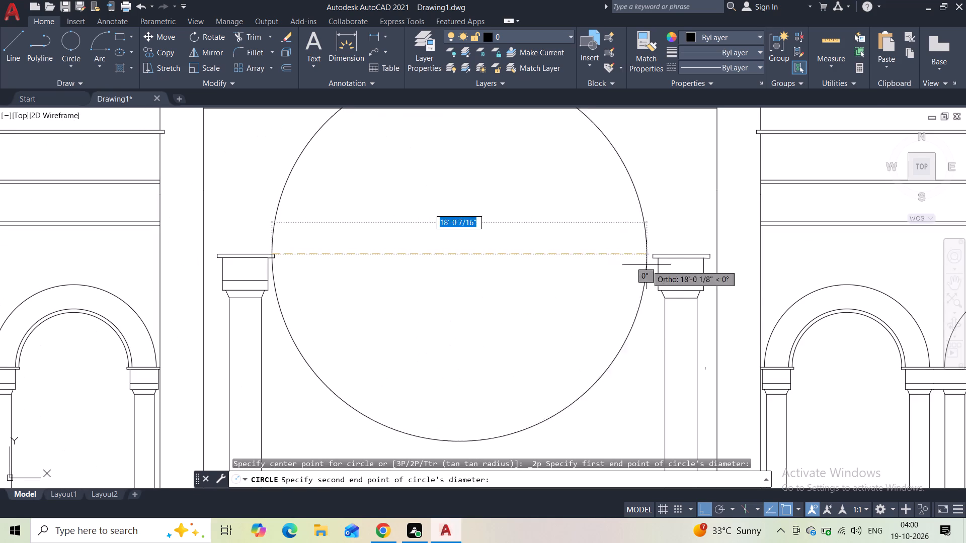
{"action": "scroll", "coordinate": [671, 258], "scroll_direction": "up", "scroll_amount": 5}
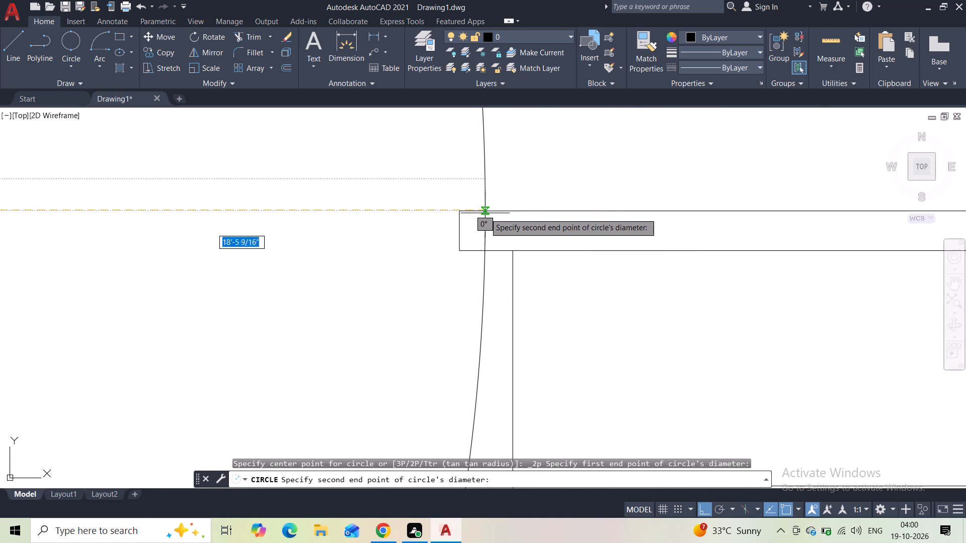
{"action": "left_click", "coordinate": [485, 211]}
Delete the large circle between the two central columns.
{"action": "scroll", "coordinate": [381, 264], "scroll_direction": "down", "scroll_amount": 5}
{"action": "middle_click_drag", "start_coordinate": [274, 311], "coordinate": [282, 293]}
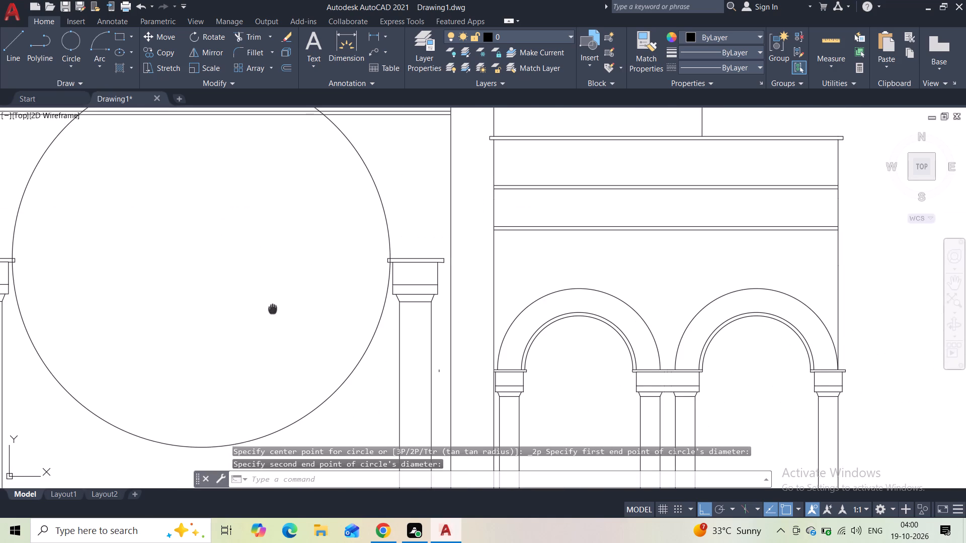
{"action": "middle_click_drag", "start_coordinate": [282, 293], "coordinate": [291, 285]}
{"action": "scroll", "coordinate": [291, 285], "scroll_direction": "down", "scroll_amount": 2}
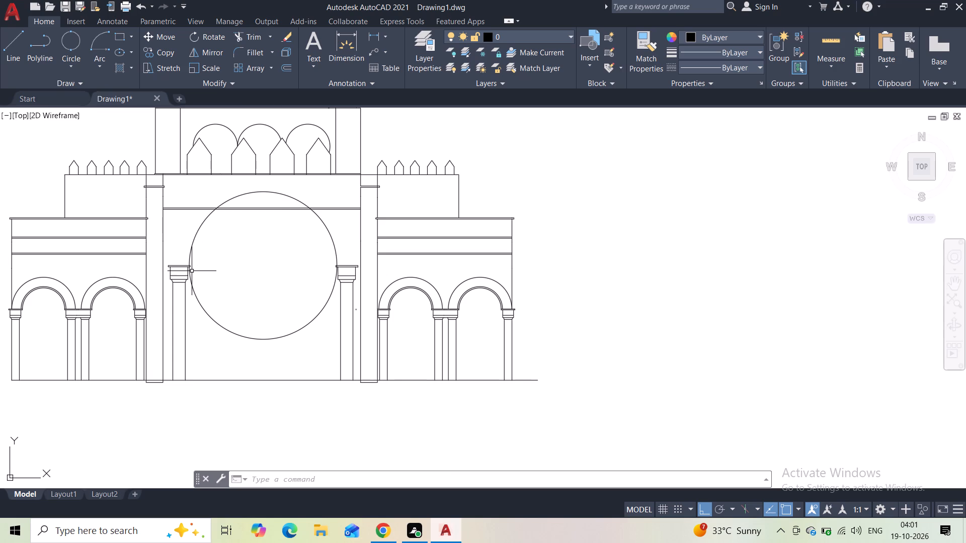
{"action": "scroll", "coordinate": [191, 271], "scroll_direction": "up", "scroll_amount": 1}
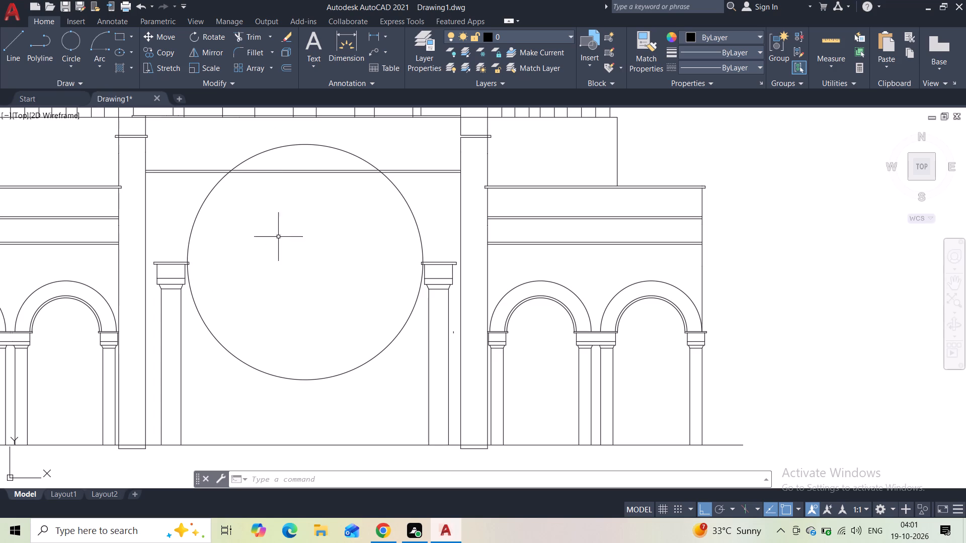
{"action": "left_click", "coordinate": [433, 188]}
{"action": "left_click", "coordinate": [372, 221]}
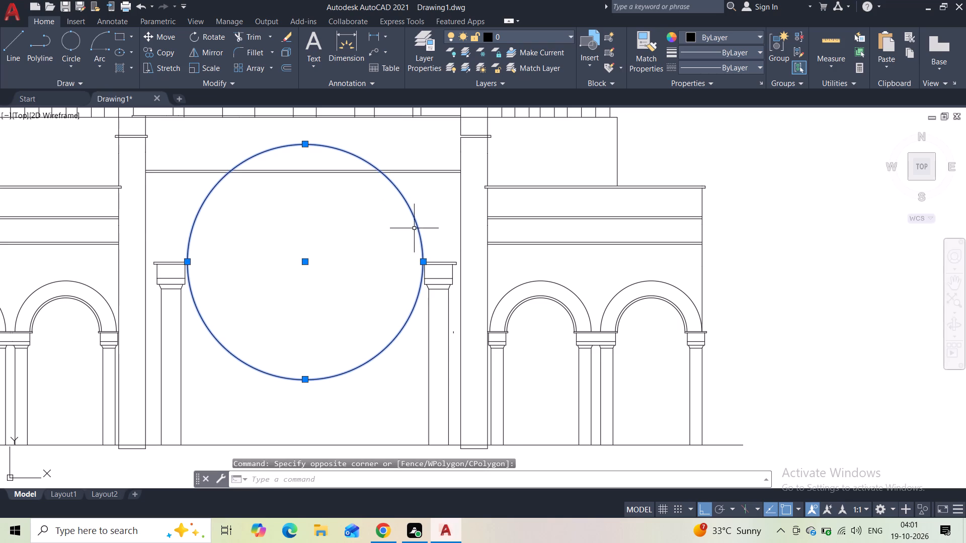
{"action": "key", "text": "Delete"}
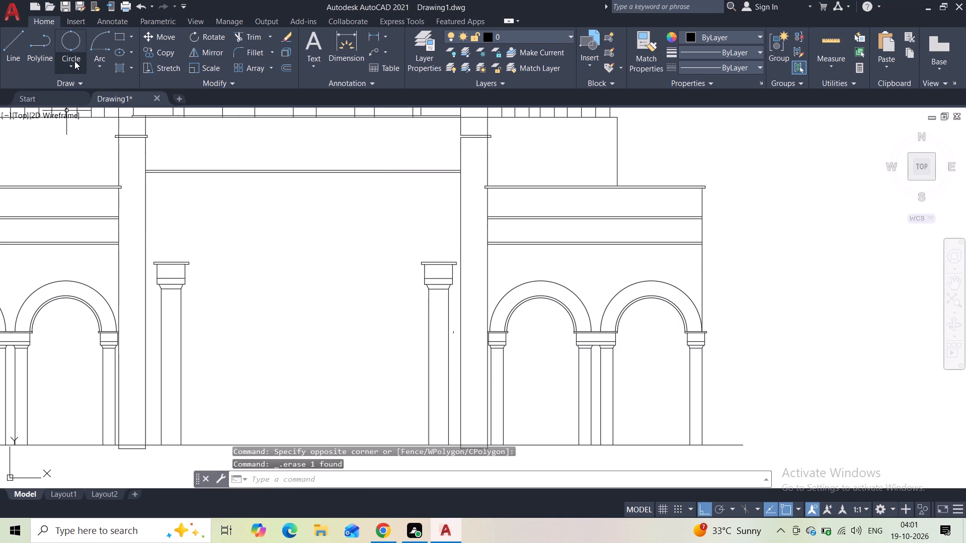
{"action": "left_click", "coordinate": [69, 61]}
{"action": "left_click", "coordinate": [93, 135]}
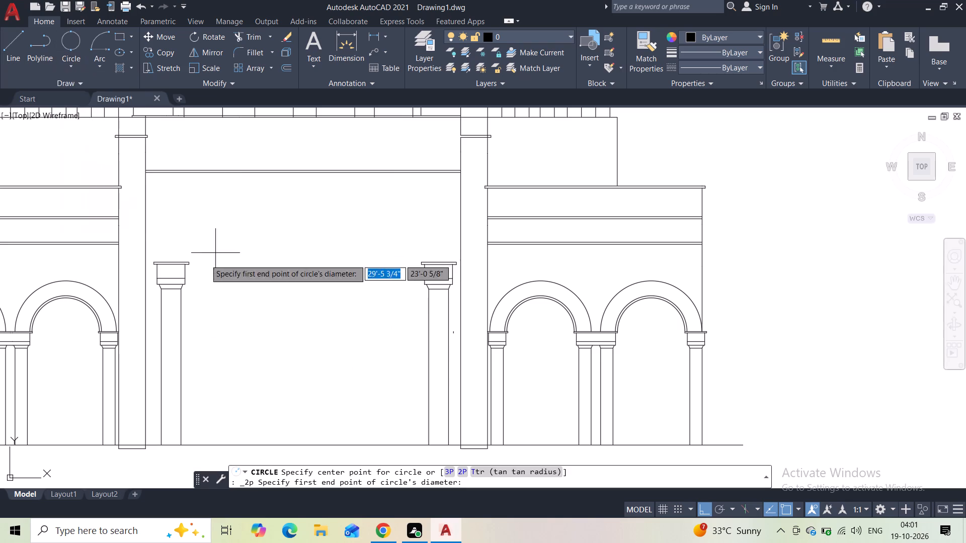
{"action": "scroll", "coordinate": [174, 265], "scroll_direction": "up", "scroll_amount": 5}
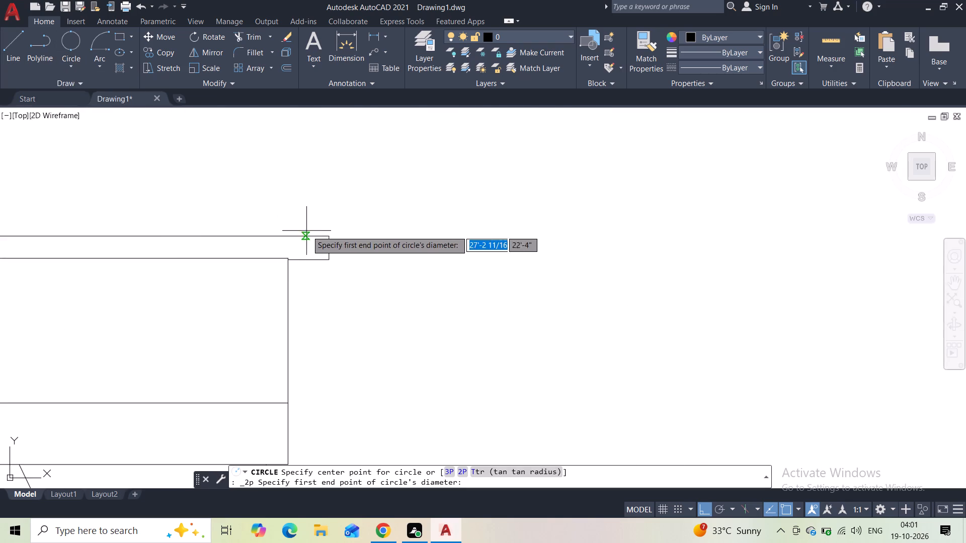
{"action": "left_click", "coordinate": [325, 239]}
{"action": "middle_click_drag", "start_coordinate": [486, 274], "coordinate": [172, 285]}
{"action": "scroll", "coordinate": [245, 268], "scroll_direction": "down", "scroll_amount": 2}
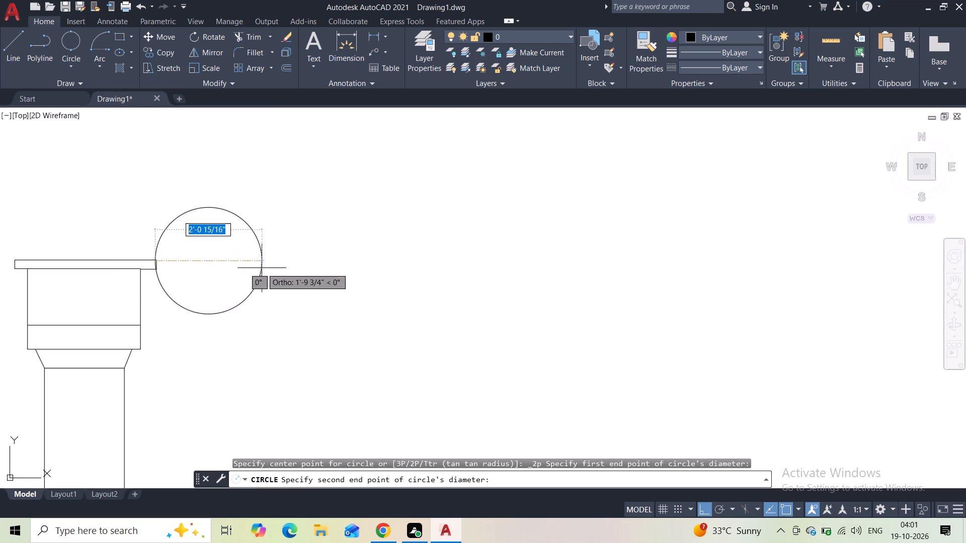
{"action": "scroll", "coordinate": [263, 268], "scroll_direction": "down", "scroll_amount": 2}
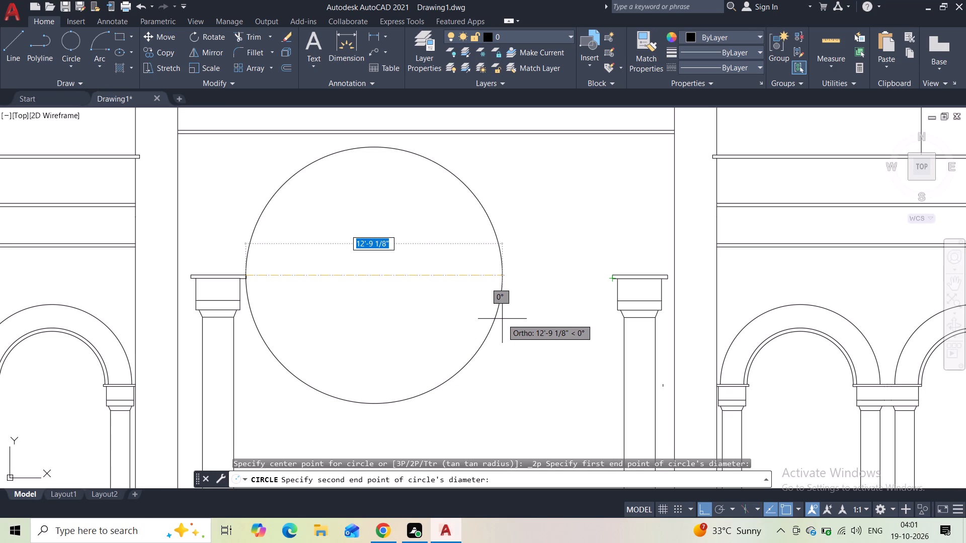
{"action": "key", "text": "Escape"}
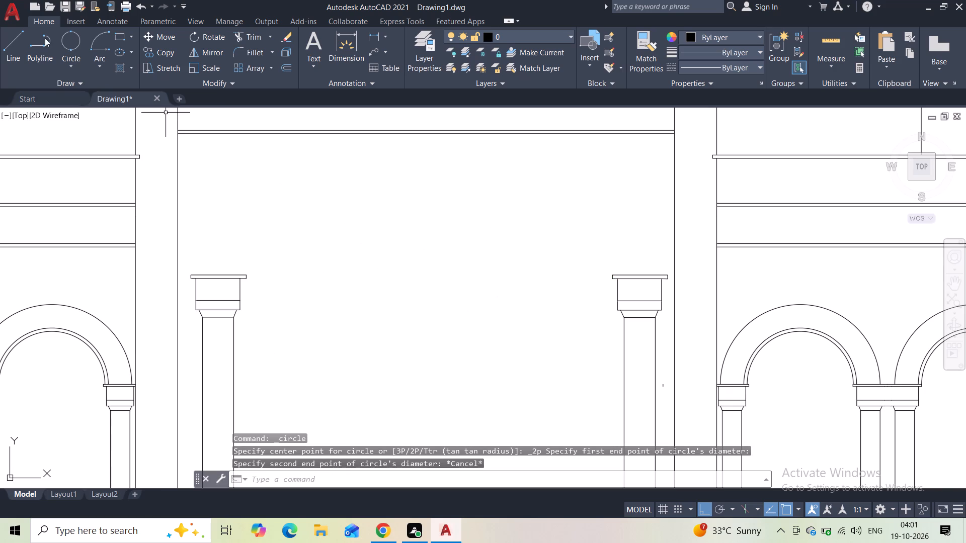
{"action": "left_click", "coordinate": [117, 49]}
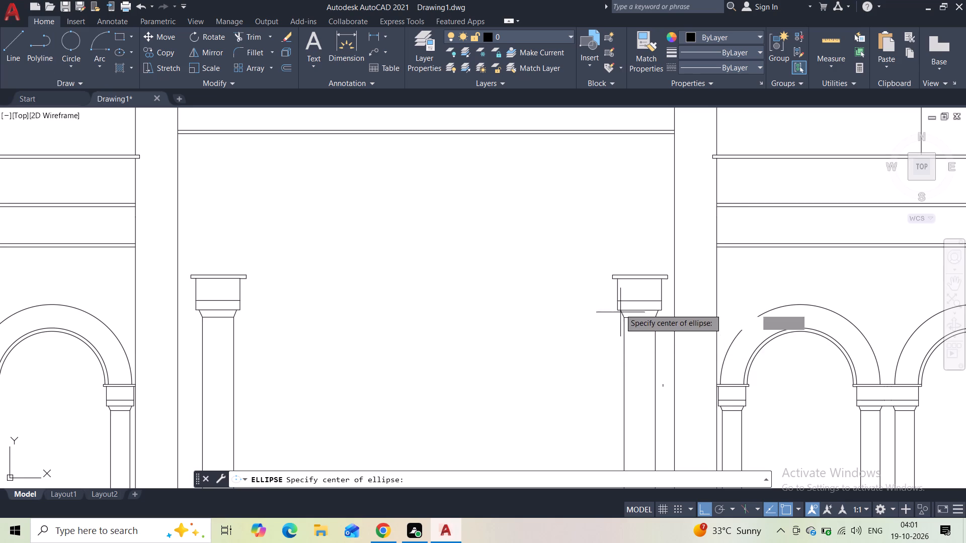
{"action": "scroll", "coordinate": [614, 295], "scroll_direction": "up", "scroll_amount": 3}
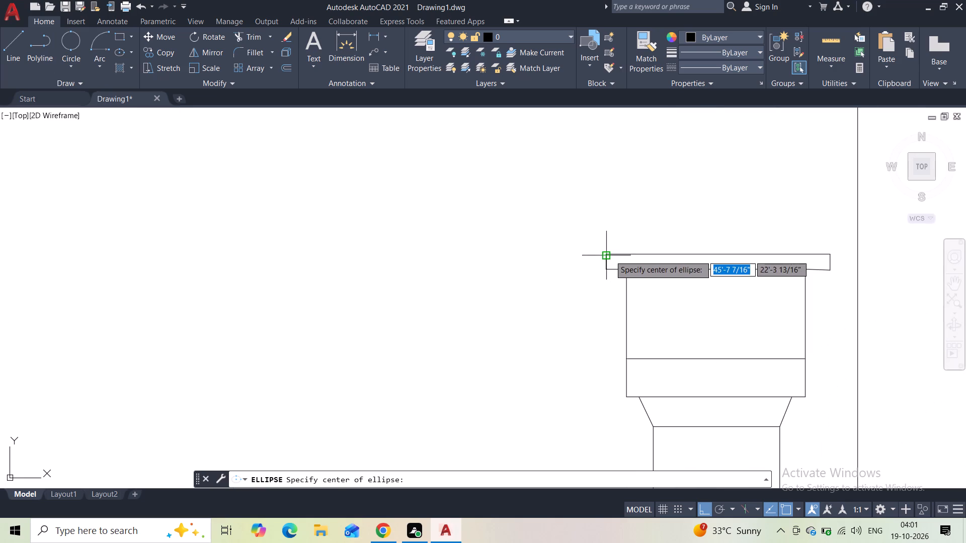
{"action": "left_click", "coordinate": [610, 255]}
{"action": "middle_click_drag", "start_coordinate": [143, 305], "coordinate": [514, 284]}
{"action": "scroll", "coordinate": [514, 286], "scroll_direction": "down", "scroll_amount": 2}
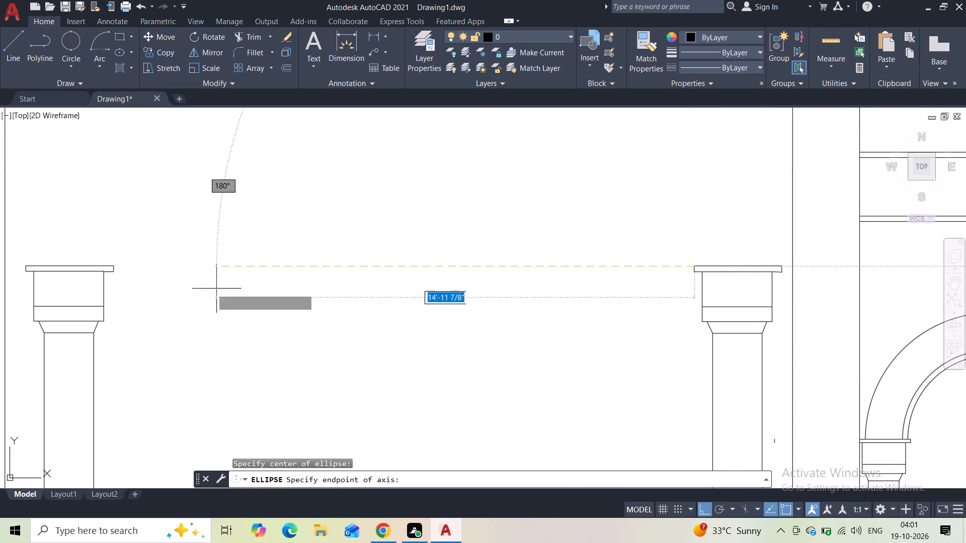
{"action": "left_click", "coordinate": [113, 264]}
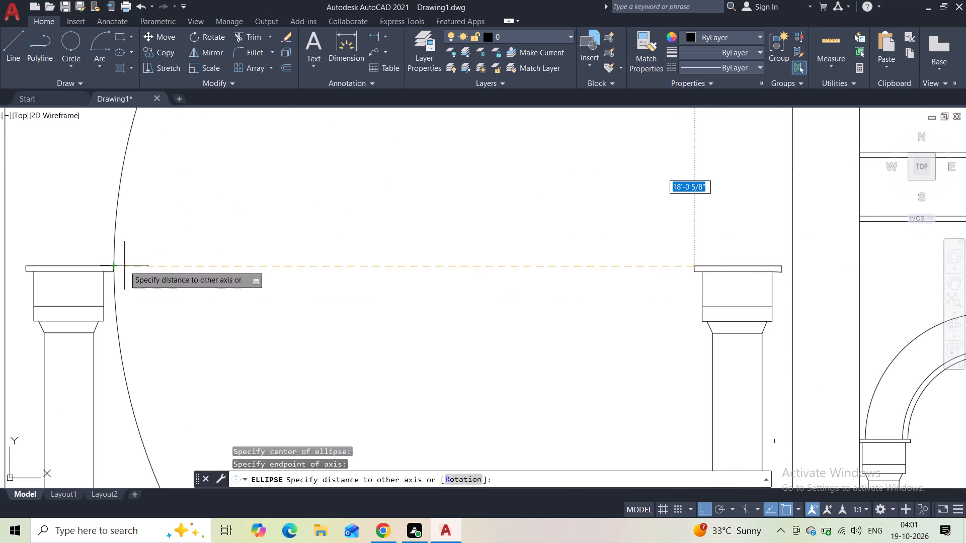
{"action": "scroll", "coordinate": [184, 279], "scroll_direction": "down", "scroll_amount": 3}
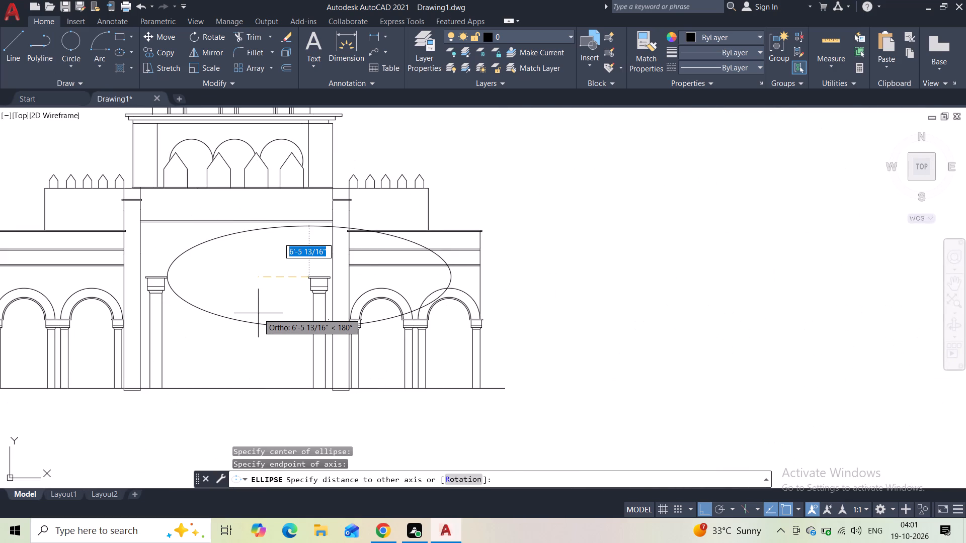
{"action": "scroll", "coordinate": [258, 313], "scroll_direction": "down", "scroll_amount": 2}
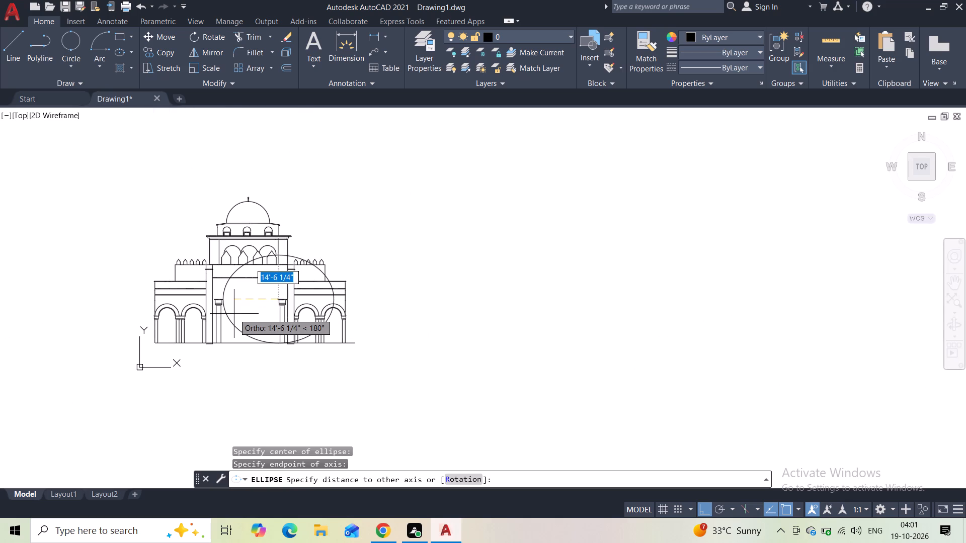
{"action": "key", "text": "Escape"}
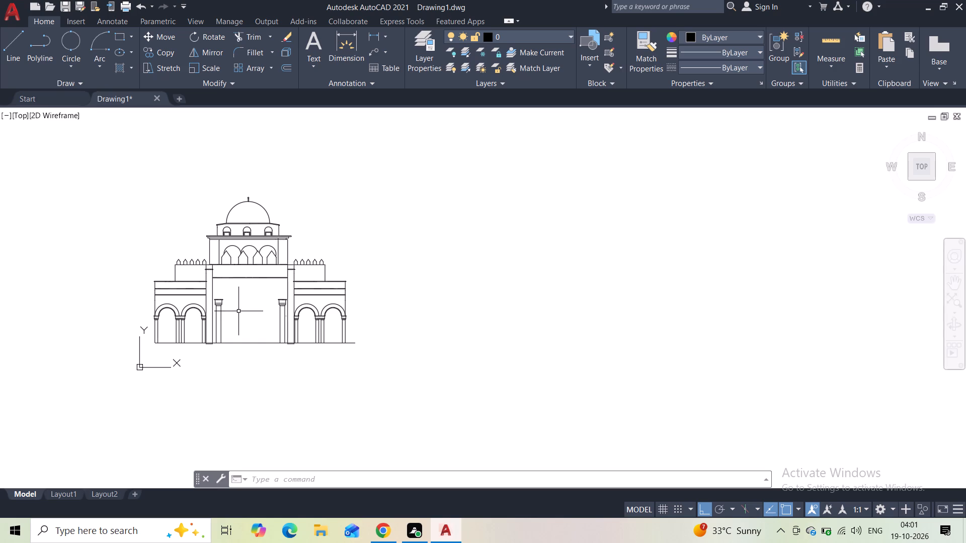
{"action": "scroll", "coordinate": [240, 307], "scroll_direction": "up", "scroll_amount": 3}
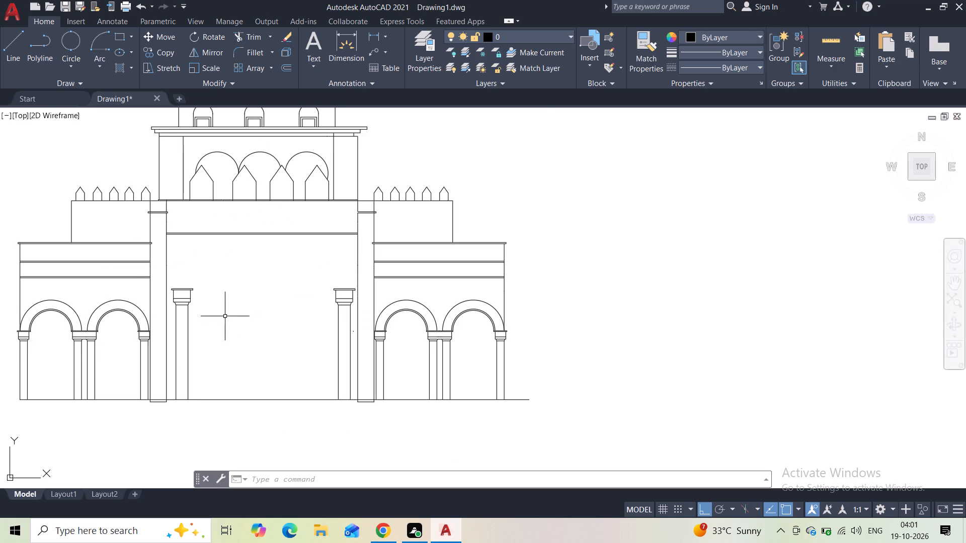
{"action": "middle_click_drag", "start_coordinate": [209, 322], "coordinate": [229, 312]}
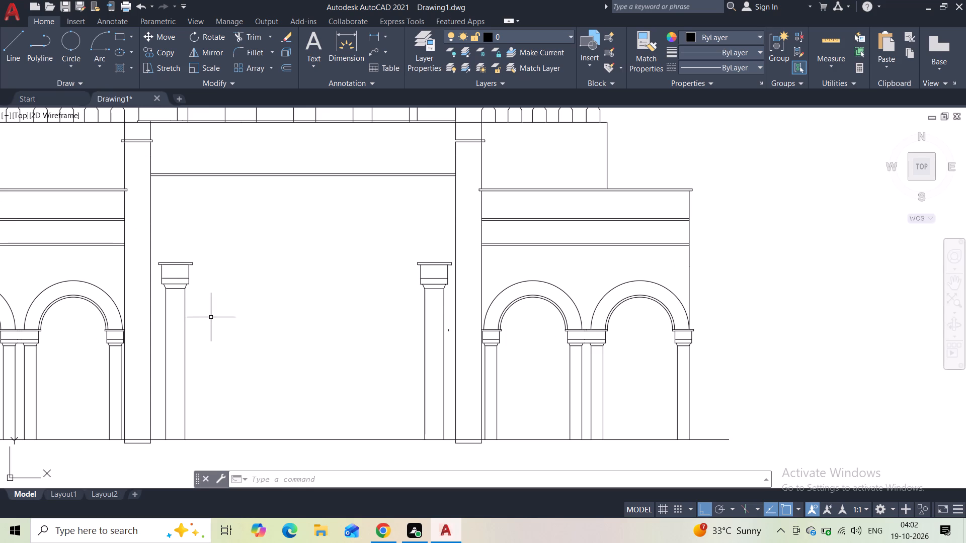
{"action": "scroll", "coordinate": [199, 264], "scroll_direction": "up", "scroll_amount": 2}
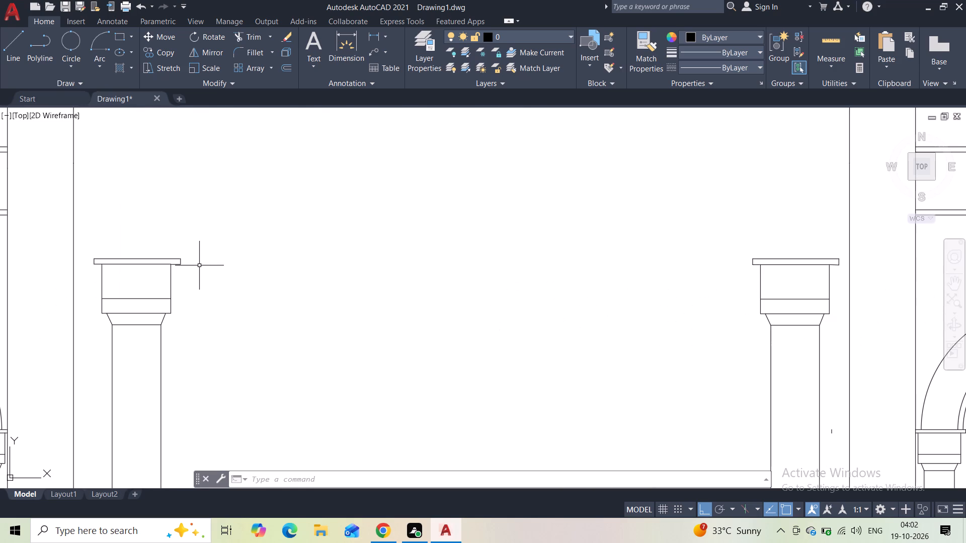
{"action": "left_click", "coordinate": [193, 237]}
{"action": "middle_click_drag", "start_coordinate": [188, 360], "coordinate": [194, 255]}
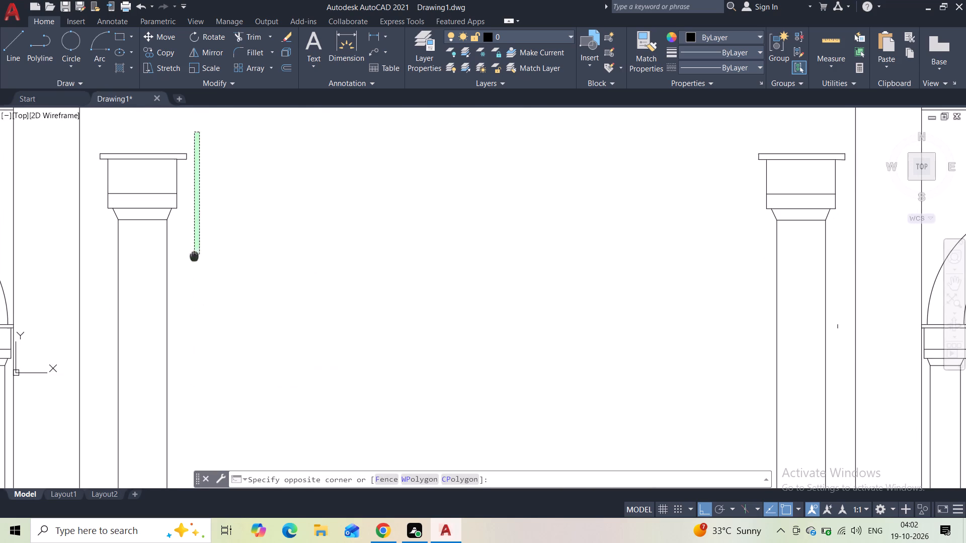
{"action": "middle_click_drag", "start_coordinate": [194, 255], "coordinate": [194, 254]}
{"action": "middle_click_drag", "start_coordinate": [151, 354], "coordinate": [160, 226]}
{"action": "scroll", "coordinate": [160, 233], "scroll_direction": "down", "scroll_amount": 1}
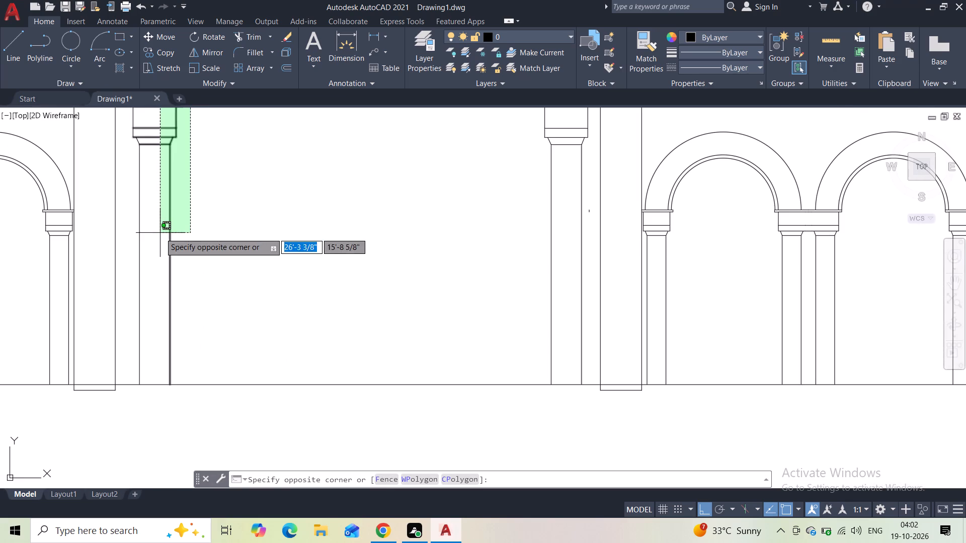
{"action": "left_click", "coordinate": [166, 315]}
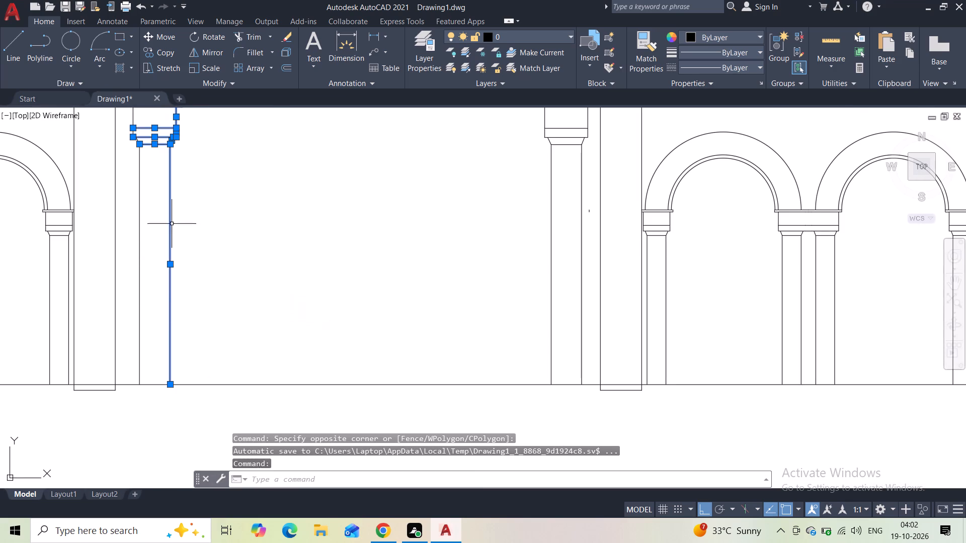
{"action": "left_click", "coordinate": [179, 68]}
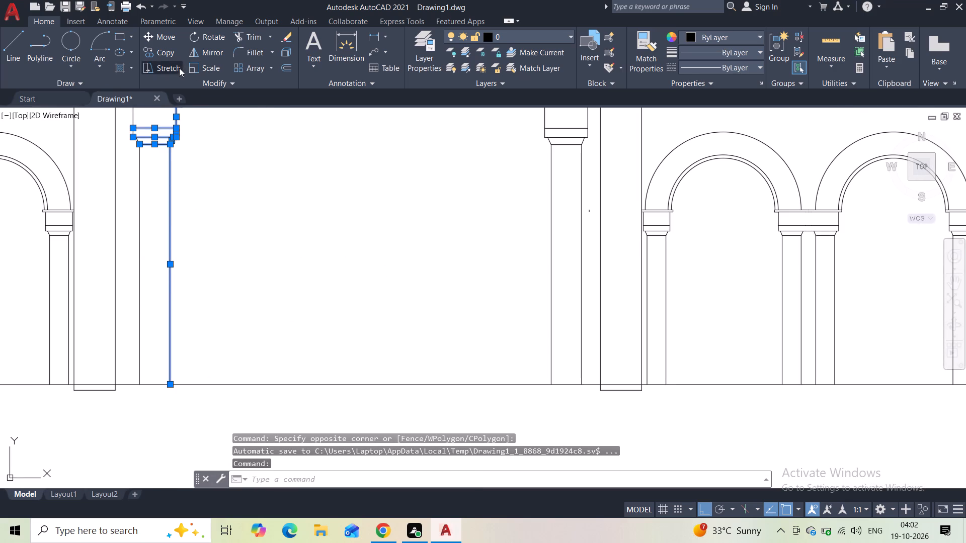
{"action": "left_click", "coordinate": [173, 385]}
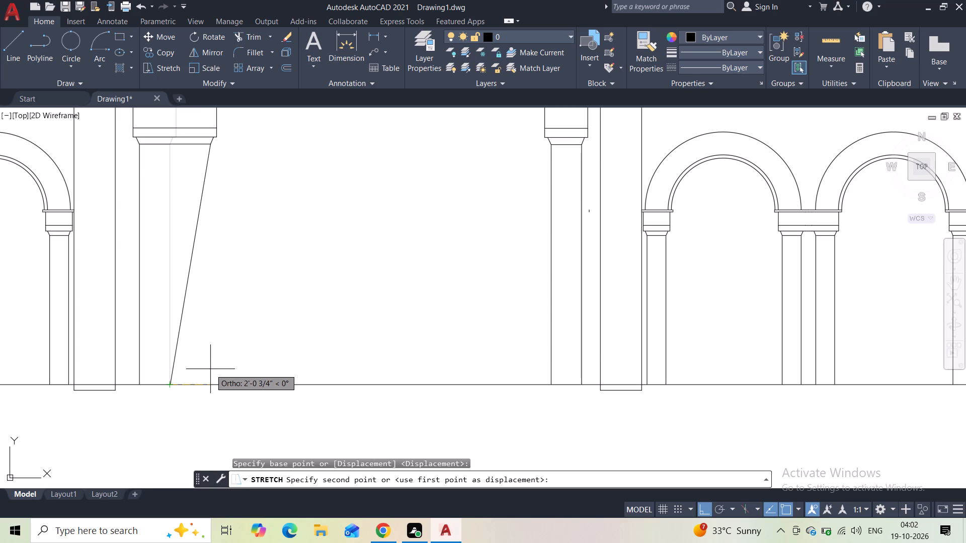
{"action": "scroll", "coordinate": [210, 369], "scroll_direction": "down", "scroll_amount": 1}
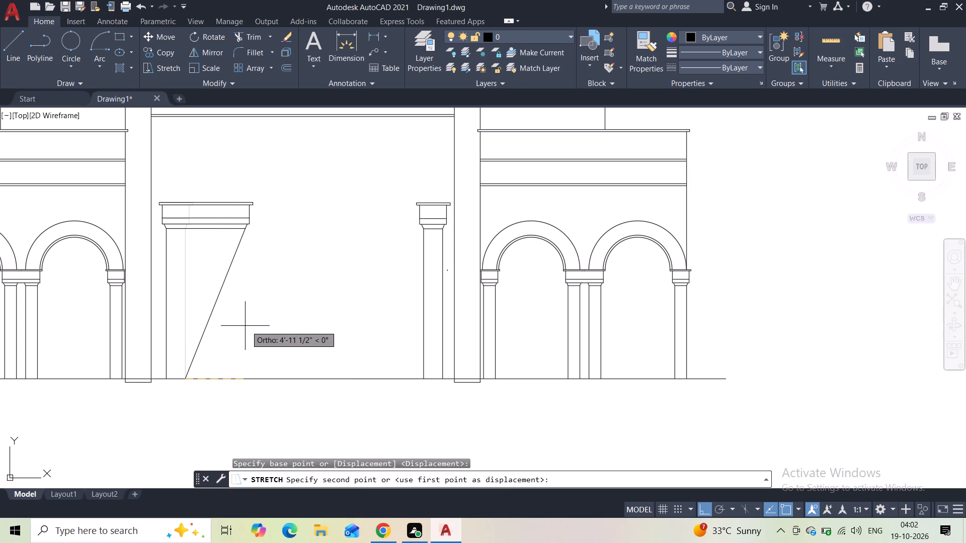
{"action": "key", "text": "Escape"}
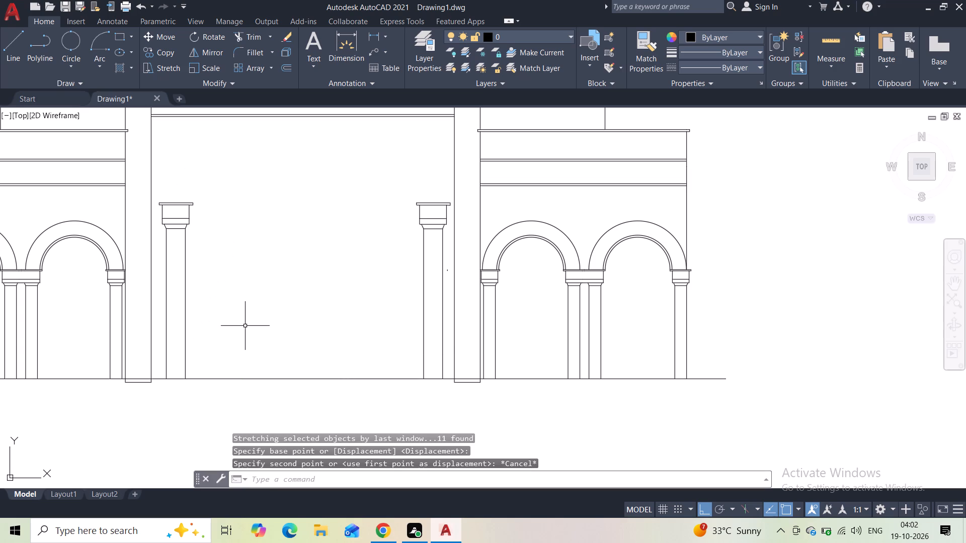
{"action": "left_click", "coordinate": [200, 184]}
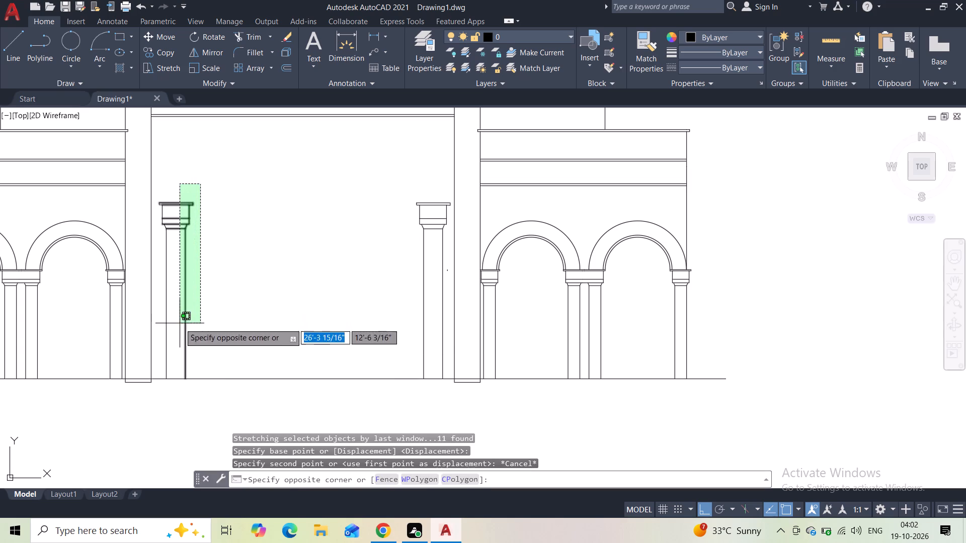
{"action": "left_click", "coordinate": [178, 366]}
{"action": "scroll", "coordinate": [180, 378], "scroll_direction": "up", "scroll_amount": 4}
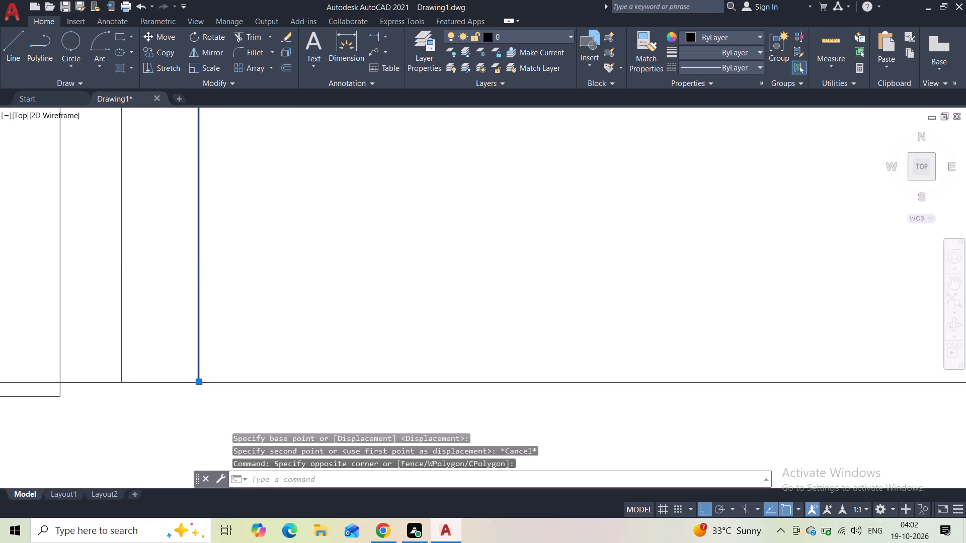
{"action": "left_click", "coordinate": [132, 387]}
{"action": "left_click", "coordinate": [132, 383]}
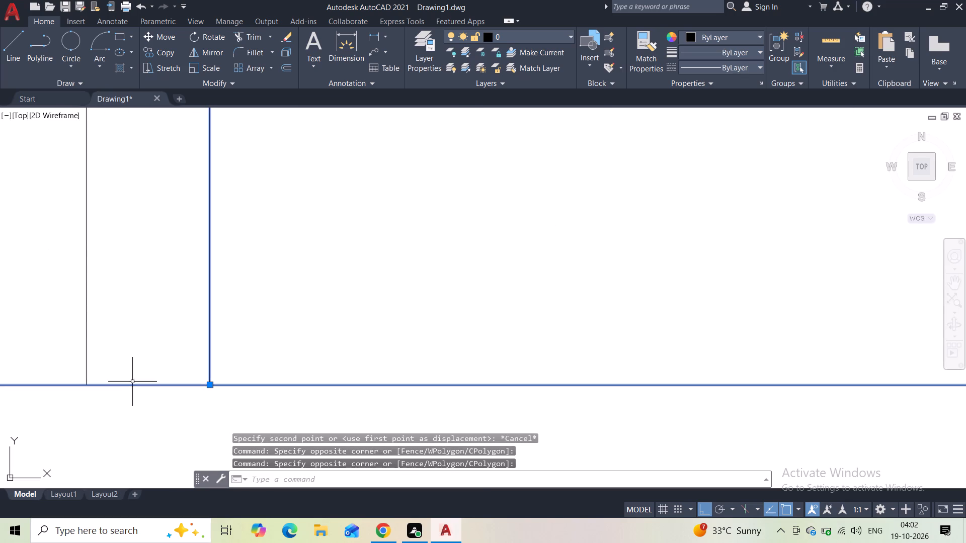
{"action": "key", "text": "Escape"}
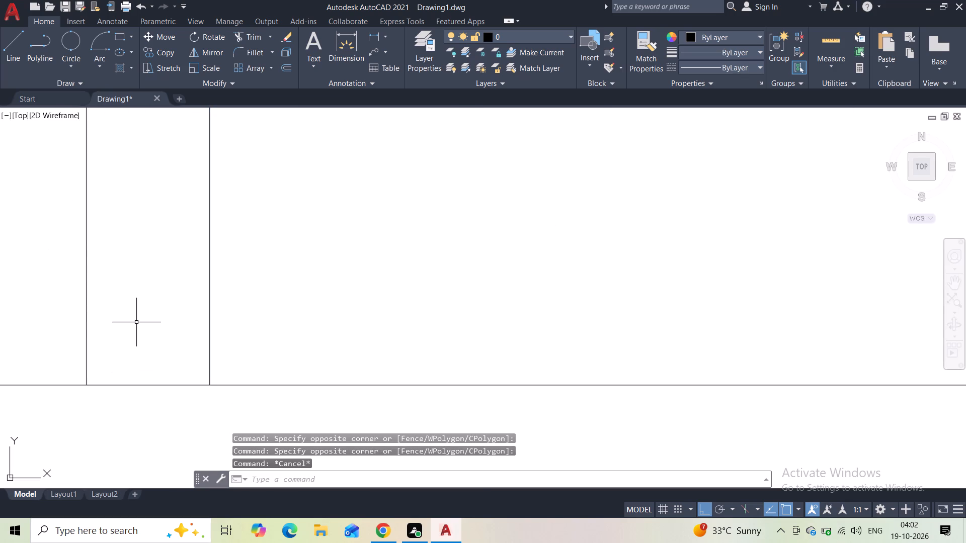
Draw a base line along the ground between the two shaft lines of the central bay's left column.
{"action": "left_click", "coordinate": [4, 49]}
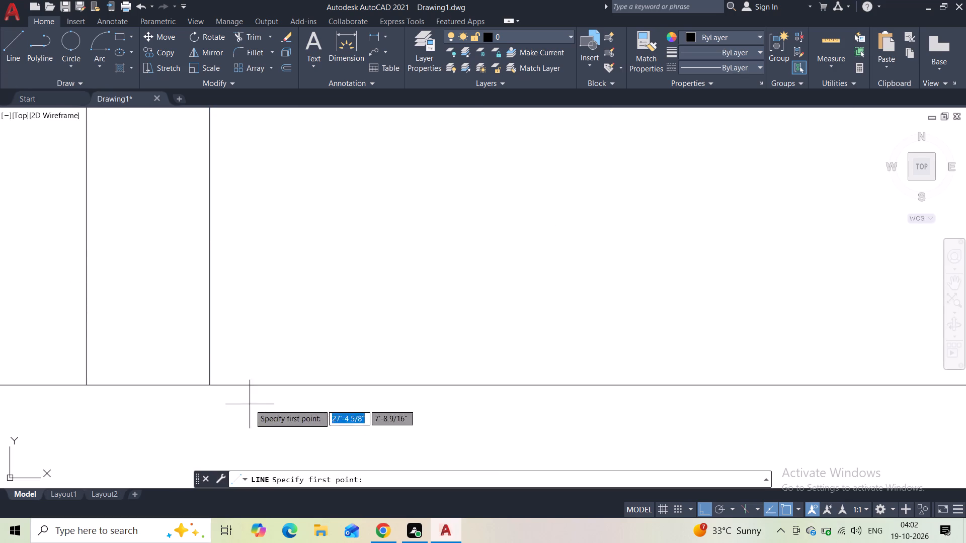
{"action": "left_click", "coordinate": [212, 387]}
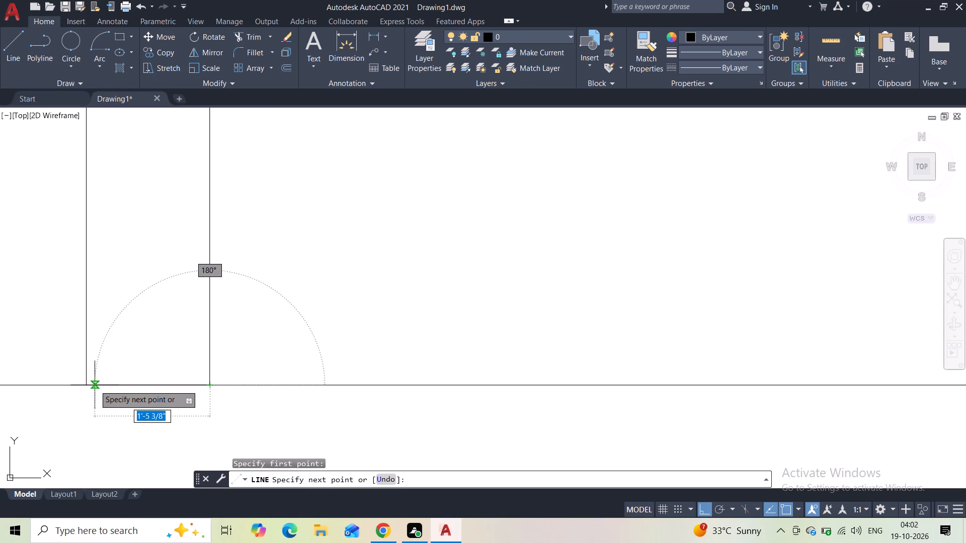
{"action": "left_click", "coordinate": [90, 385]}
{"action": "key", "text": "Escape"}
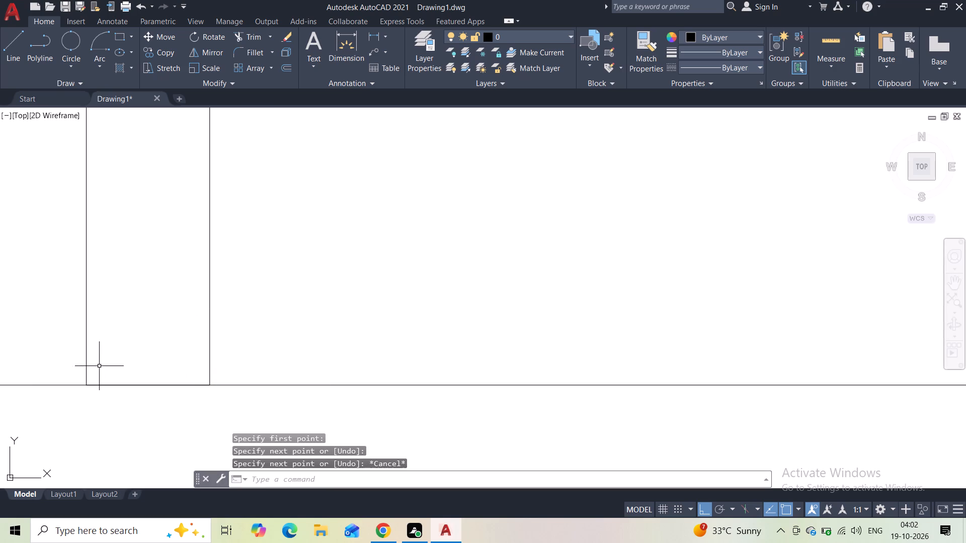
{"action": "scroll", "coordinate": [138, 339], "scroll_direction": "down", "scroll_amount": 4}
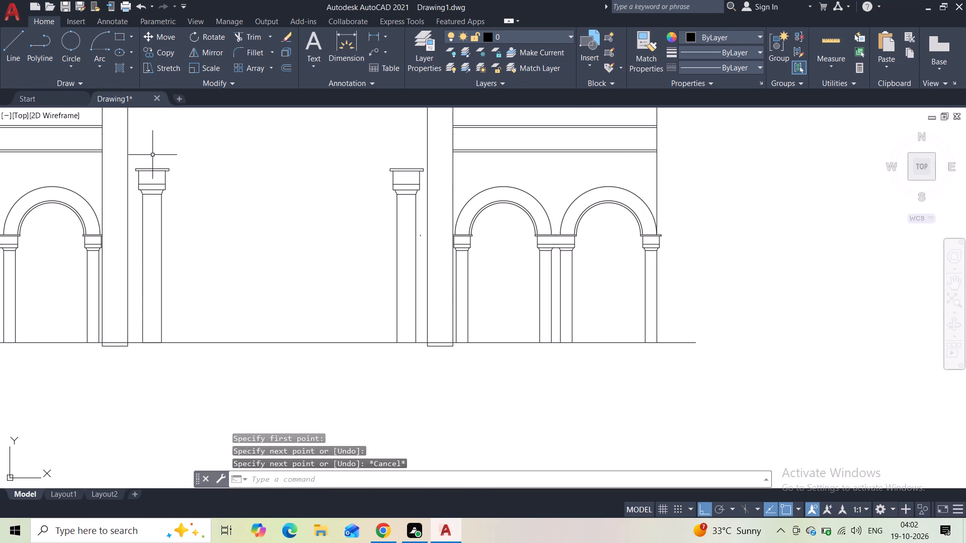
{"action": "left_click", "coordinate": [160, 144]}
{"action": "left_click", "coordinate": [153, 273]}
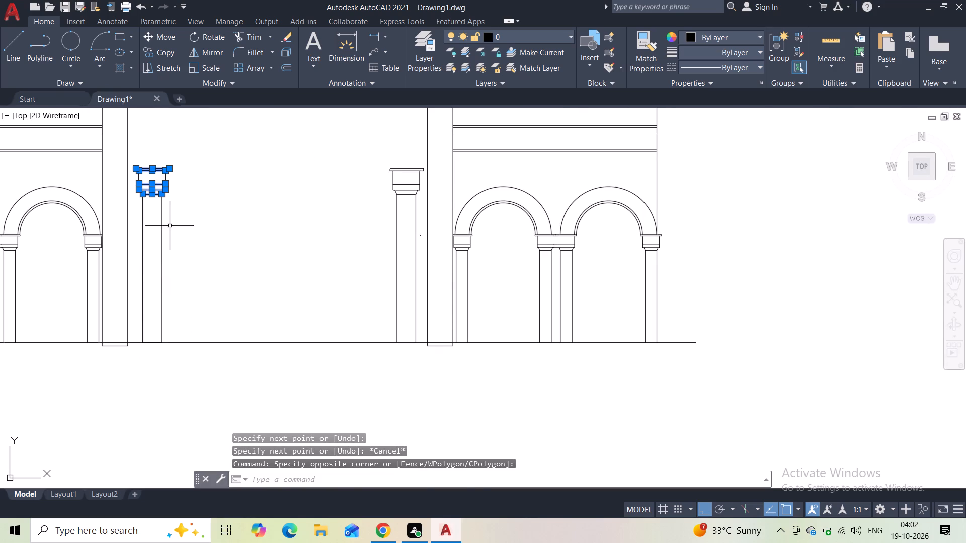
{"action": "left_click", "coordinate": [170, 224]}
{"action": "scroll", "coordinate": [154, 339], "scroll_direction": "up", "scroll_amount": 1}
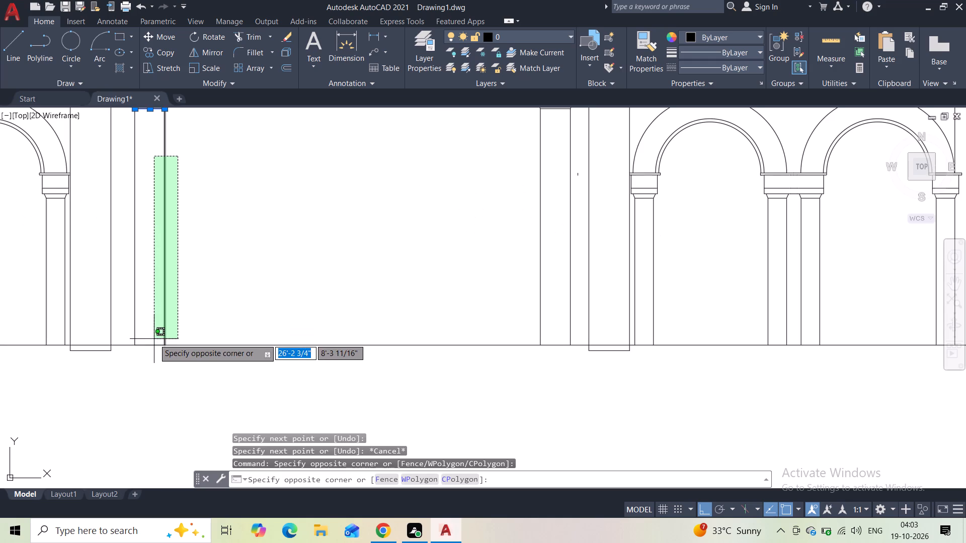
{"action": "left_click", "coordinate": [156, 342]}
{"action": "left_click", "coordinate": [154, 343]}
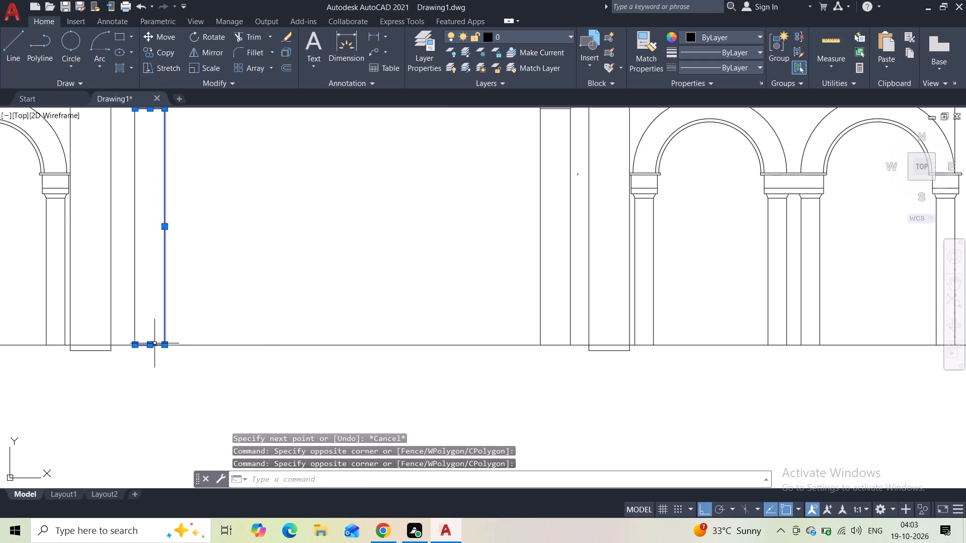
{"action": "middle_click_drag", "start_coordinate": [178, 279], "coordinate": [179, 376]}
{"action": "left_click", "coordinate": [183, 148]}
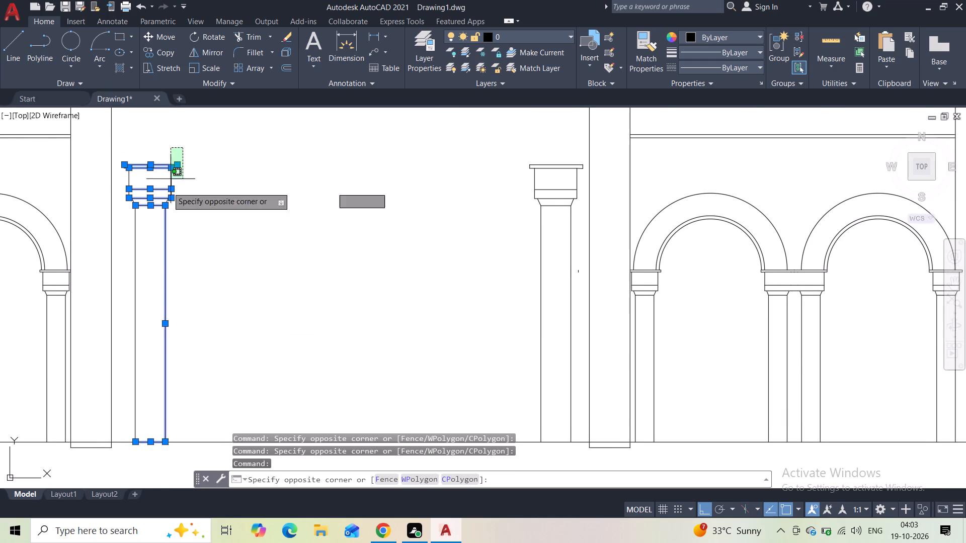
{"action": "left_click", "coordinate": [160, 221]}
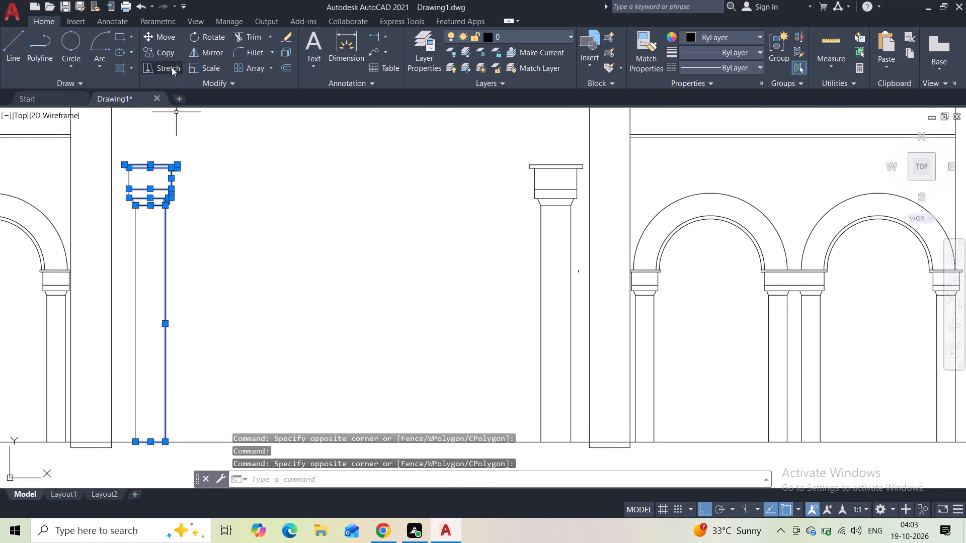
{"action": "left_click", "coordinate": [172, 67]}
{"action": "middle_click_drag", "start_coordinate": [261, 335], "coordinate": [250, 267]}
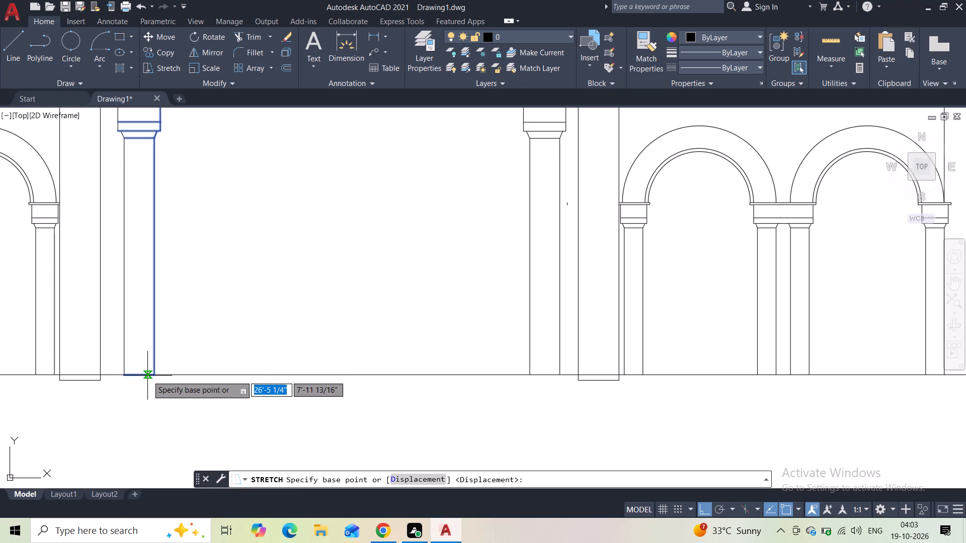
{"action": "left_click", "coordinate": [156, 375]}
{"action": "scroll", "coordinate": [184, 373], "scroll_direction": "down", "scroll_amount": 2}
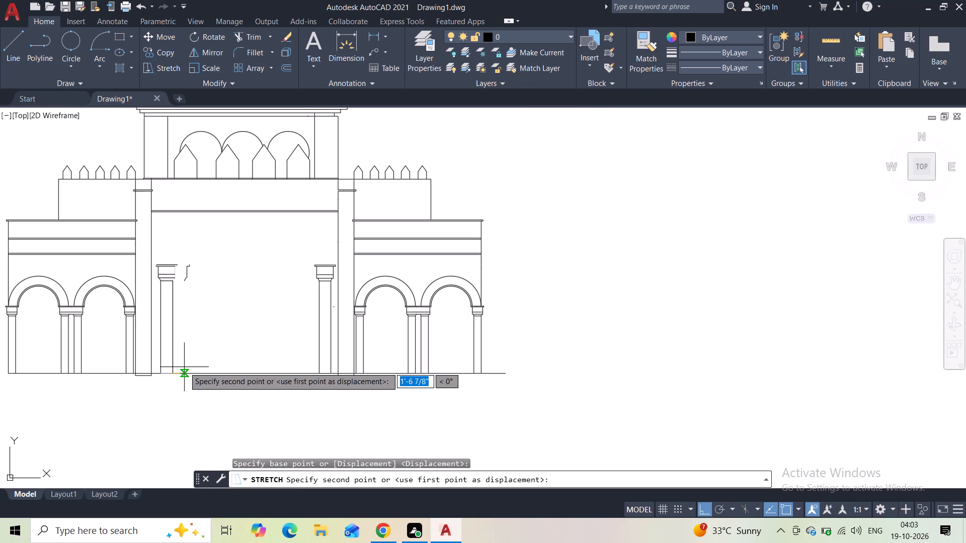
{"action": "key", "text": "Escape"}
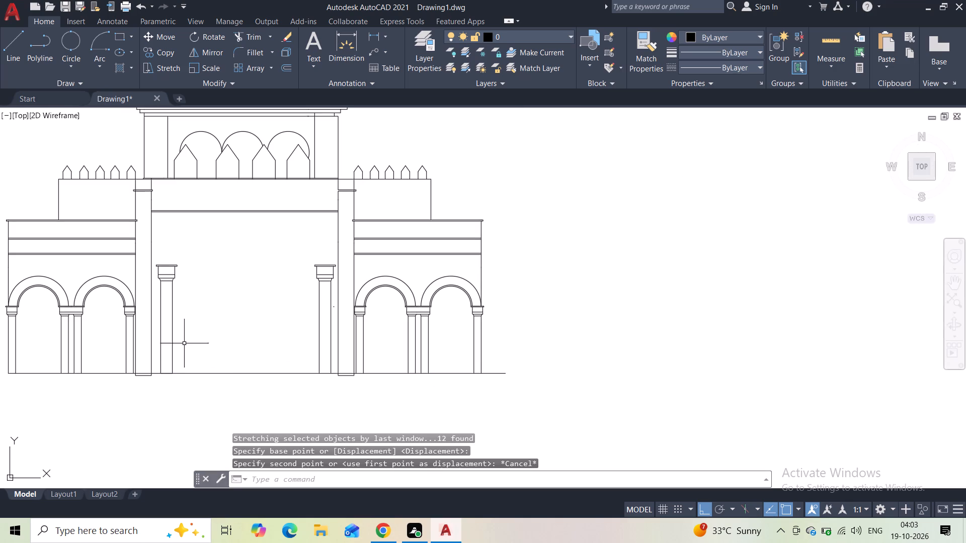
Stretch the inner side of the central bay's left column, with its capital and cap slab, inward toward the bay's centre.
{"action": "scroll", "coordinate": [197, 252], "scroll_direction": "up", "scroll_amount": 2}
{"action": "left_click", "coordinate": [167, 261]}
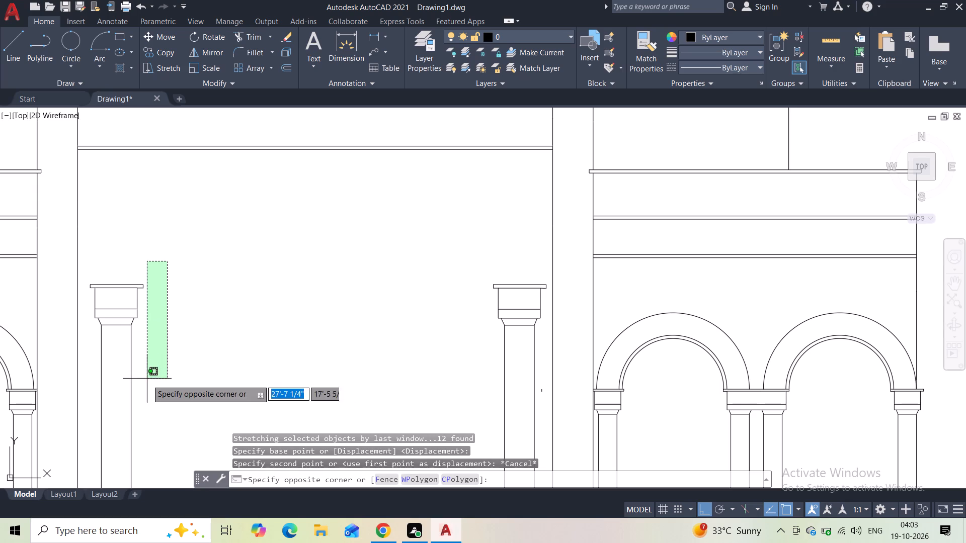
{"action": "left_click", "coordinate": [113, 400]}
{"action": "middle_click_drag", "start_coordinate": [114, 399], "coordinate": [165, 241]}
{"action": "left_click", "coordinate": [171, 402]}
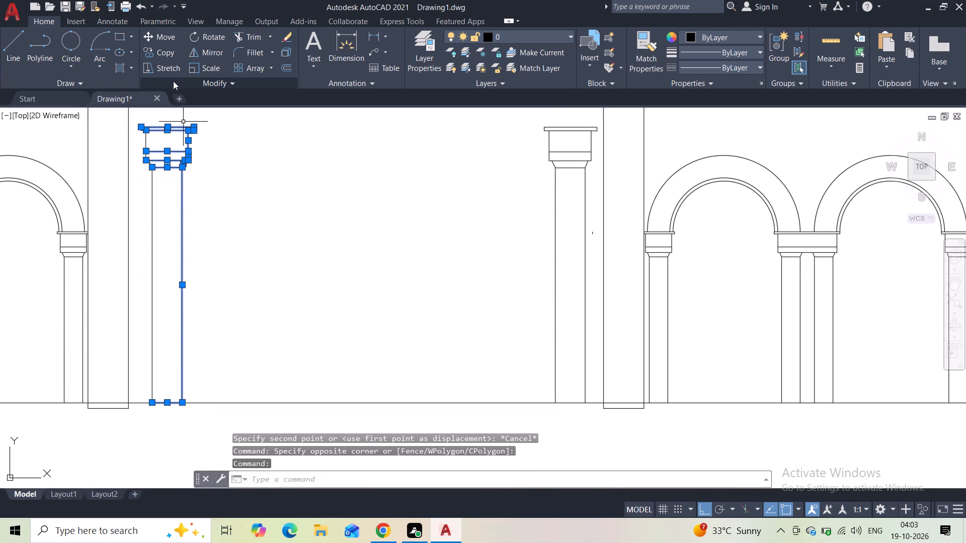
{"action": "scroll", "coordinate": [196, 134], "scroll_direction": "up", "scroll_amount": 4}
{"action": "scroll", "coordinate": [190, 137], "scroll_direction": "down", "scroll_amount": 2}
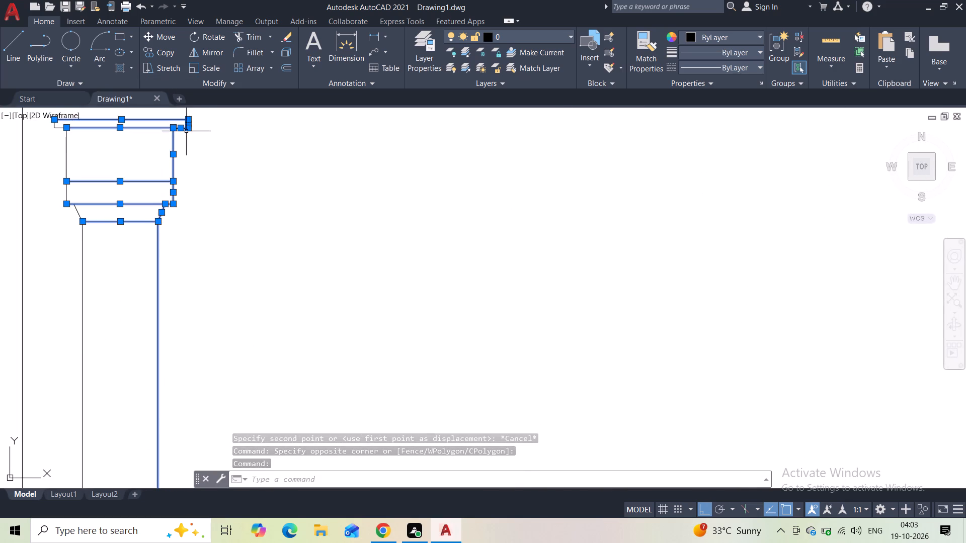
{"action": "middle_click_drag", "start_coordinate": [186, 131], "coordinate": [203, 213]}
{"action": "scroll", "coordinate": [204, 209], "scroll_direction": "up", "scroll_amount": 4}
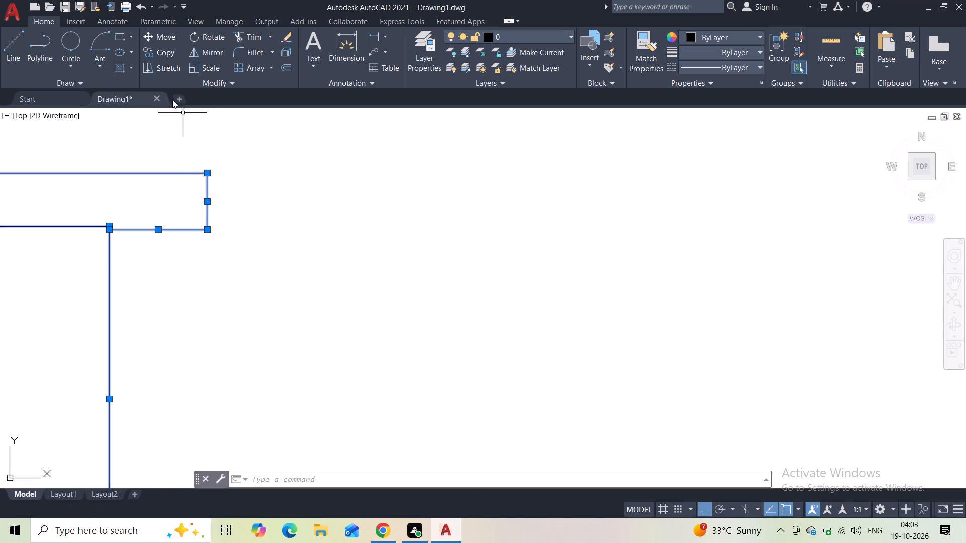
{"action": "left_click", "coordinate": [154, 68]}
{"action": "scroll", "coordinate": [189, 263], "scroll_direction": "down", "scroll_amount": 2}
{"action": "scroll", "coordinate": [199, 315], "scroll_direction": "down", "scroll_amount": 2}
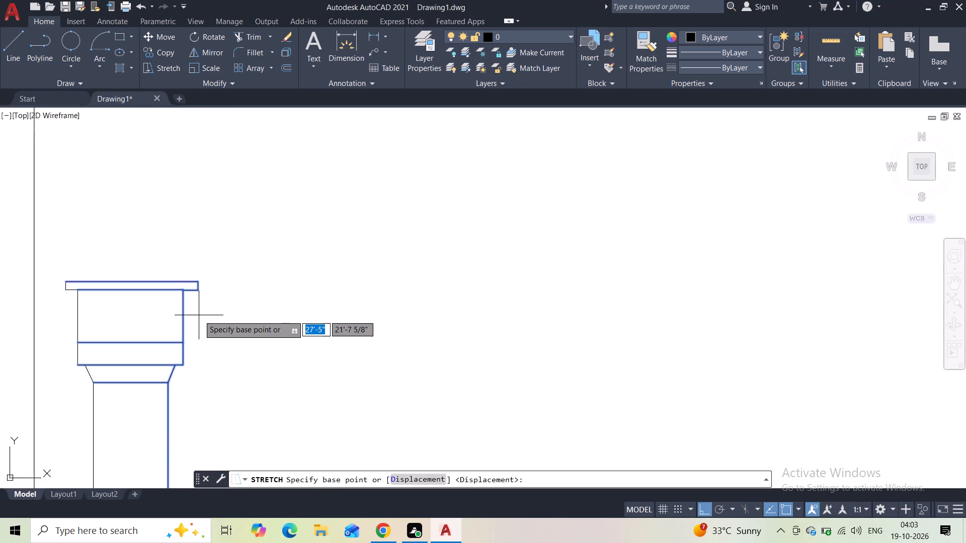
{"action": "middle_click_drag", "start_coordinate": [199, 315], "coordinate": [204, 195]}
{"action": "scroll", "coordinate": [201, 281], "scroll_direction": "down", "scroll_amount": 2}
{"action": "middle_click_drag", "start_coordinate": [202, 355], "coordinate": [218, 185]}
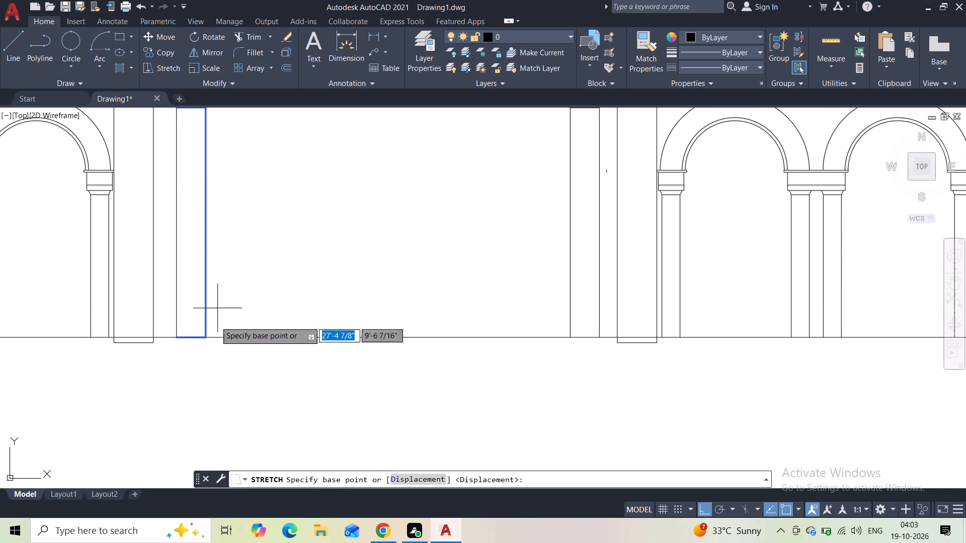
{"action": "left_click", "coordinate": [207, 336]}
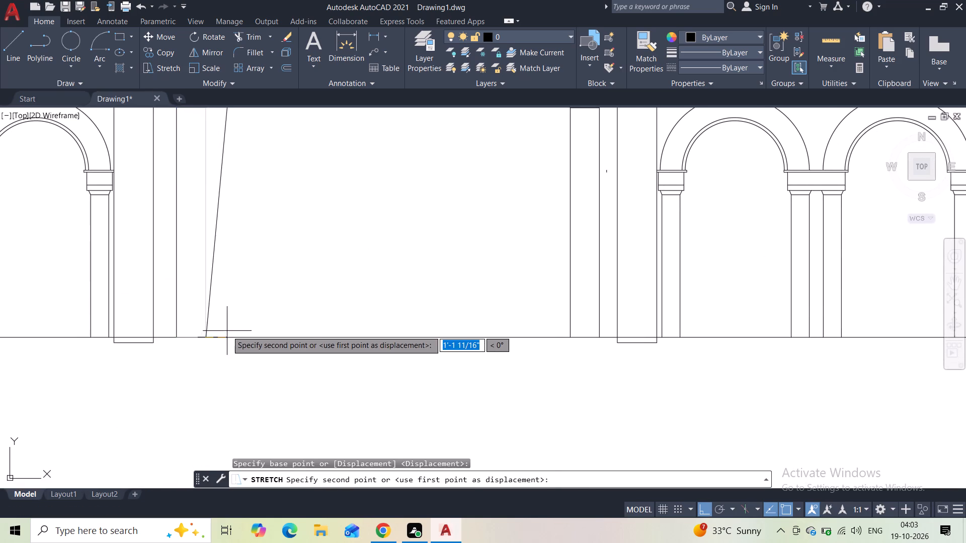
{"action": "middle_click_drag", "start_coordinate": [235, 283], "coordinate": [239, 372]}
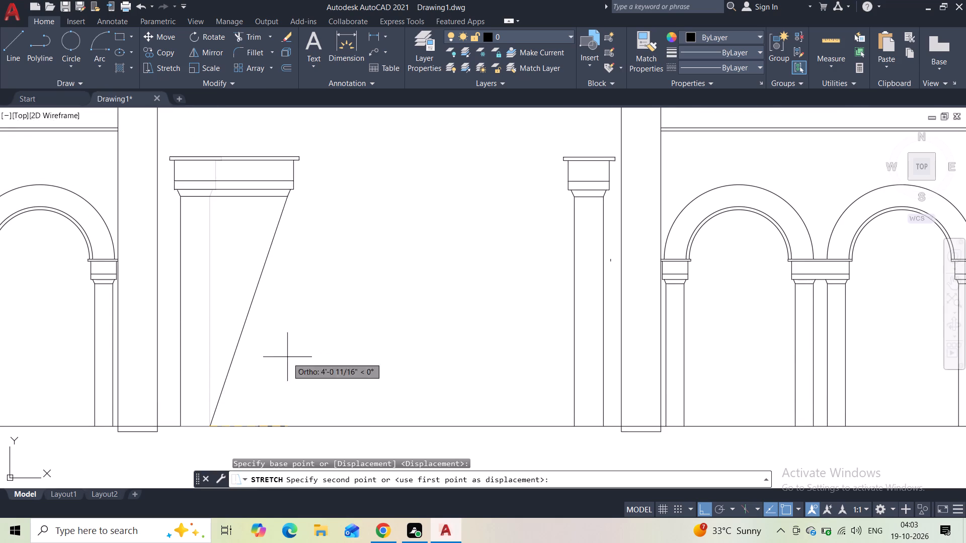
{"action": "left_click", "coordinate": [268, 391]}
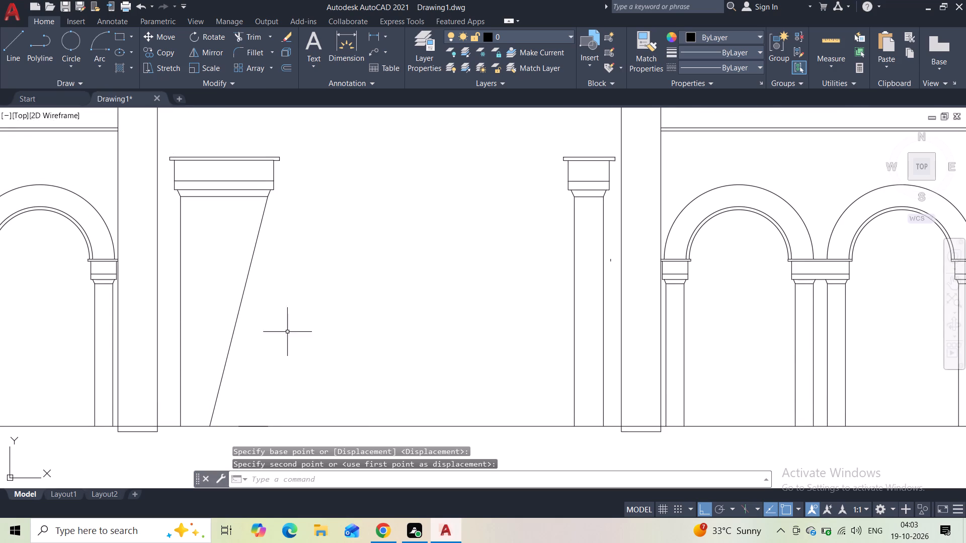
Stretch the inner side of the central bay's right column, with its capital and cap slab, inward toward the bay's centre.
{"action": "middle_click_drag", "start_coordinate": [315, 297], "coordinate": [246, 296]}
{"action": "scroll", "coordinate": [244, 295], "scroll_direction": "down", "scroll_amount": 1}
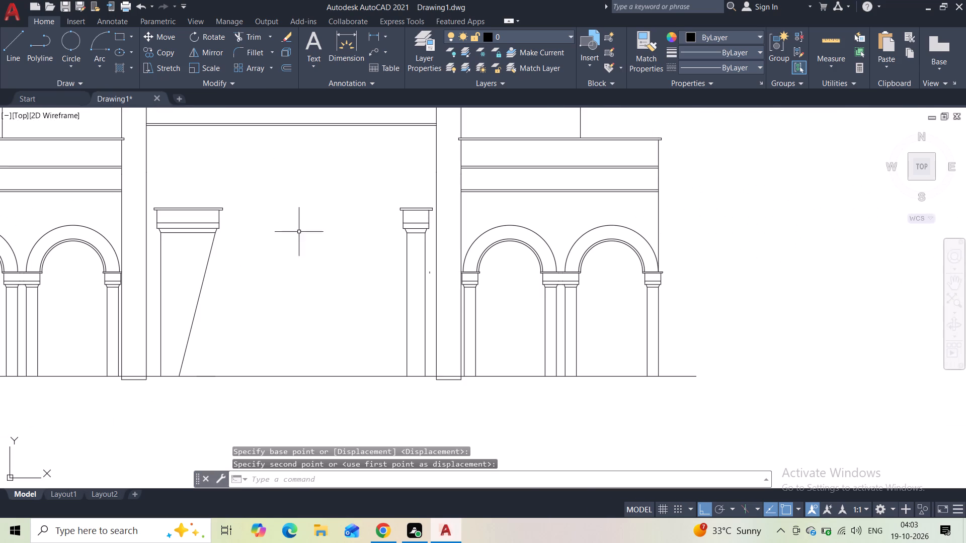
{"action": "left_click", "coordinate": [408, 176]}
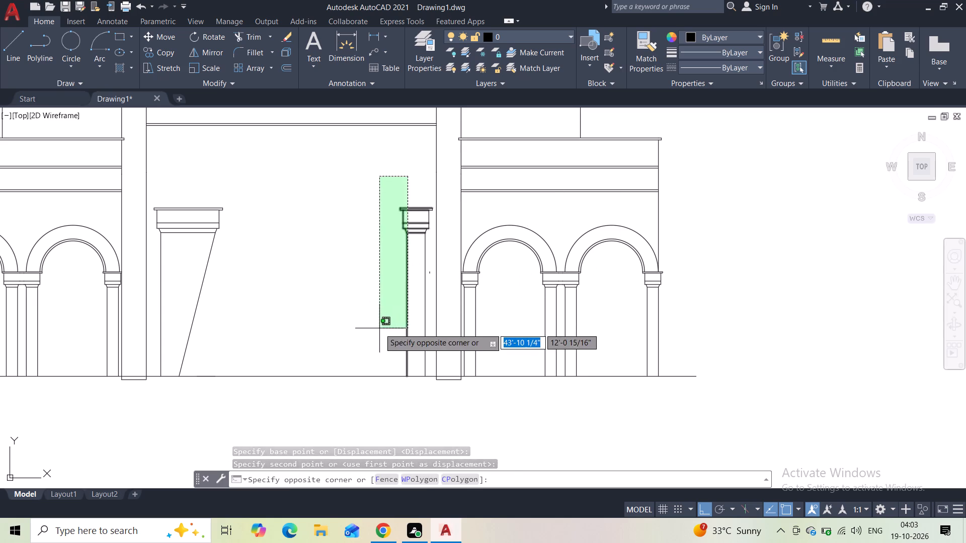
{"action": "left_click", "coordinate": [379, 328]}
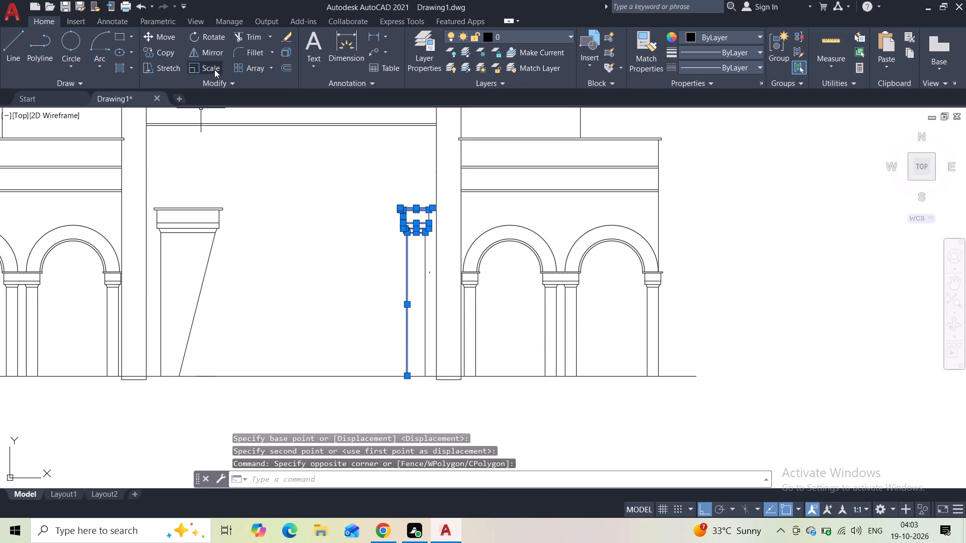
{"action": "left_click", "coordinate": [164, 69]}
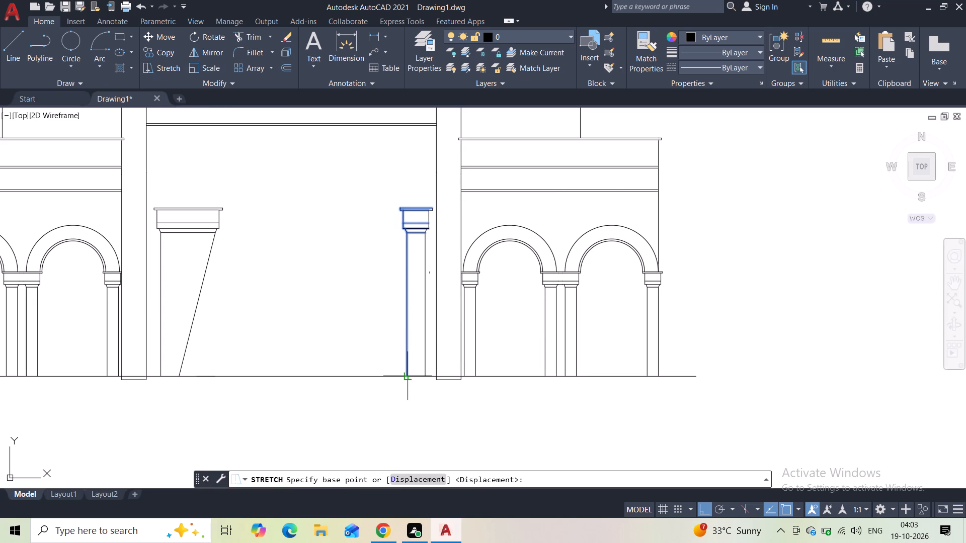
{"action": "left_click", "coordinate": [422, 377]}
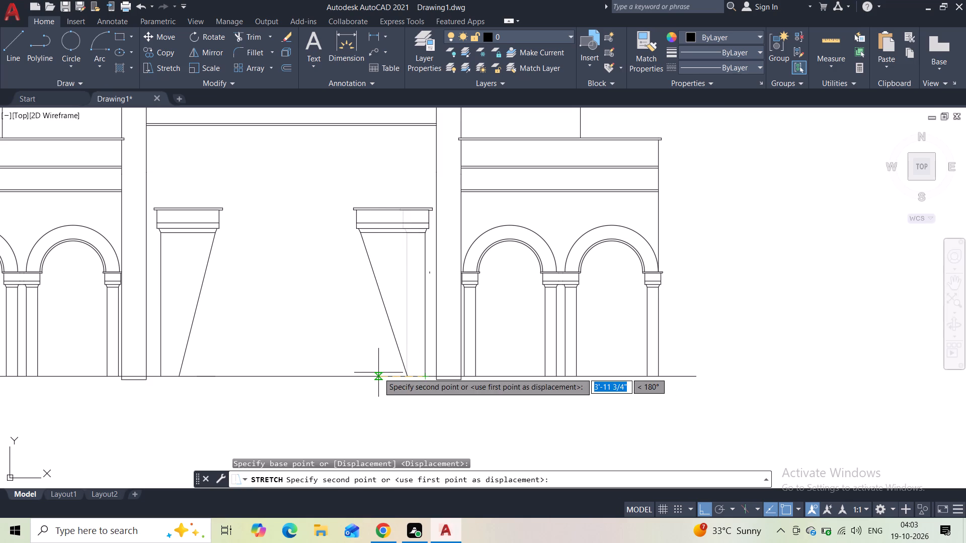
{"action": "left_click", "coordinate": [382, 373]}
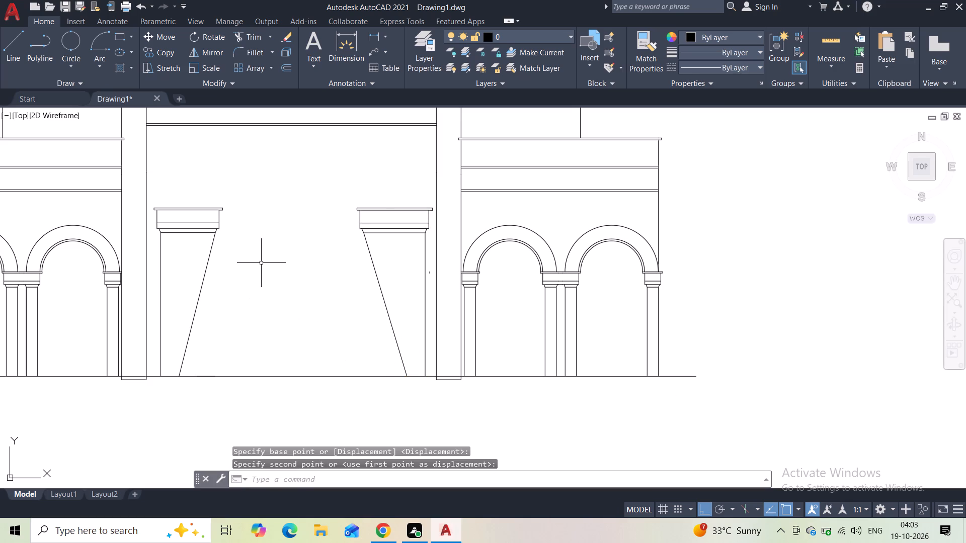
Draw a two-point circle spanning between the inner top corners of the two widened columns' cap slabs.
{"action": "scroll", "coordinate": [258, 252], "scroll_direction": "down", "scroll_amount": 2}
{"action": "scroll", "coordinate": [269, 219], "scroll_direction": "up", "scroll_amount": 1}
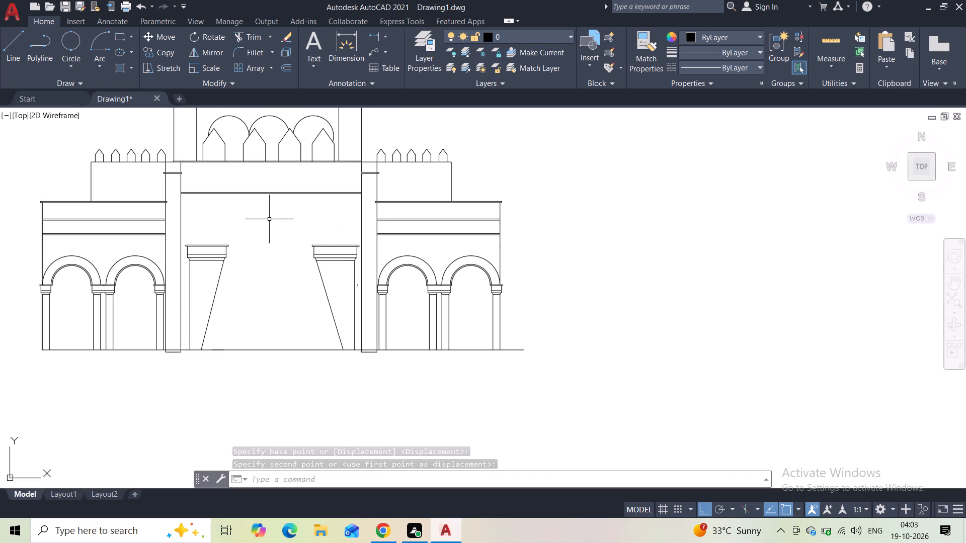
{"action": "left_click", "coordinate": [74, 63]}
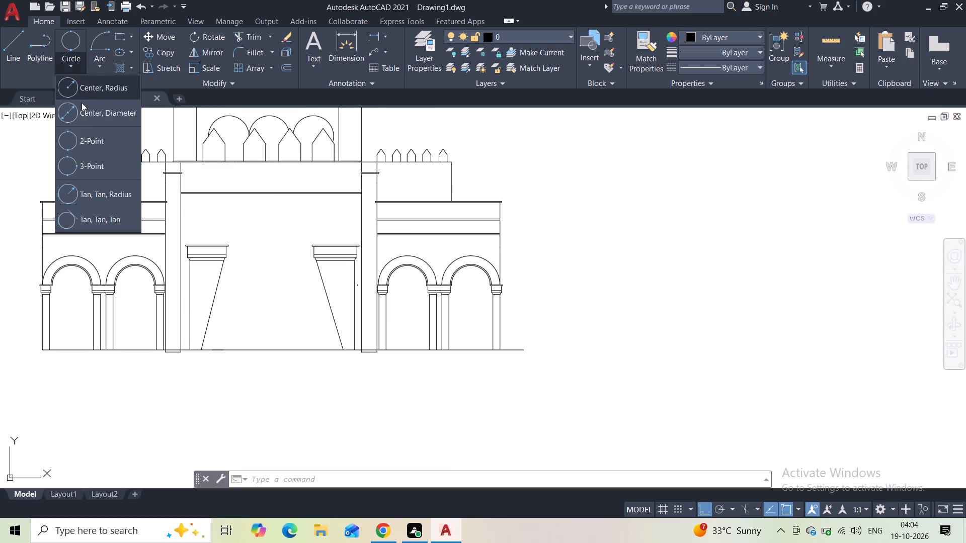
{"action": "left_click", "coordinate": [94, 143]}
{"action": "scroll", "coordinate": [180, 223], "scroll_direction": "up", "scroll_amount": 3}
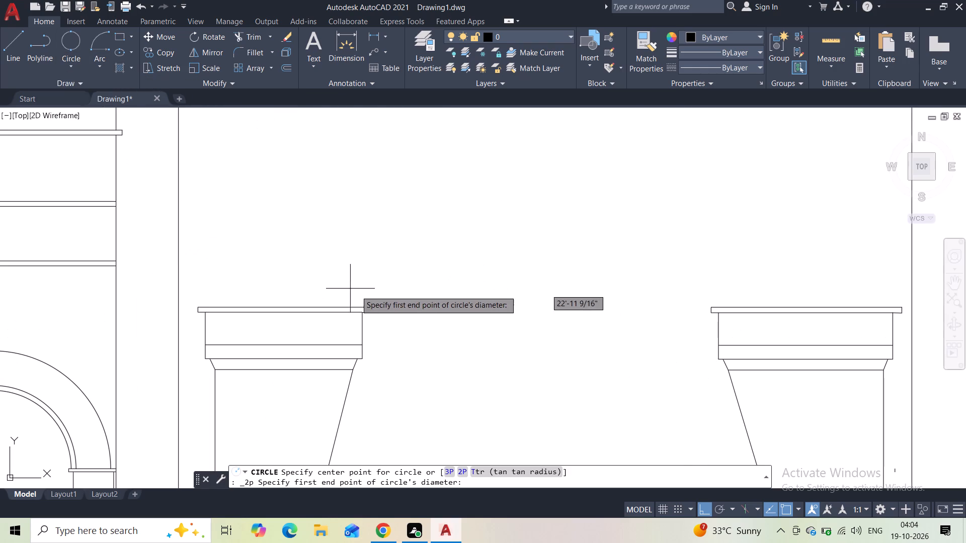
{"action": "left_click", "coordinate": [370, 307]}
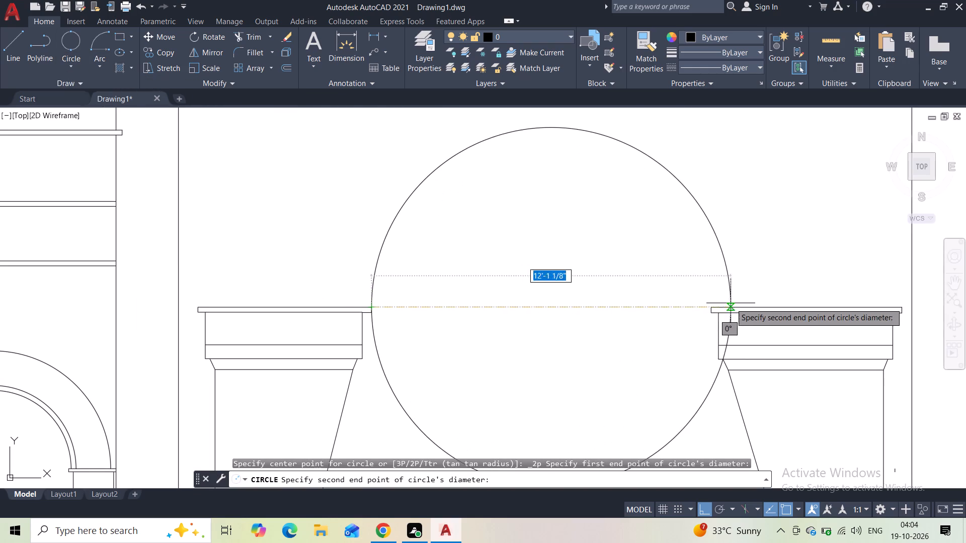
{"action": "left_click", "coordinate": [717, 305]}
{"action": "scroll", "coordinate": [715, 270], "scroll_direction": "down", "scroll_amount": 2}
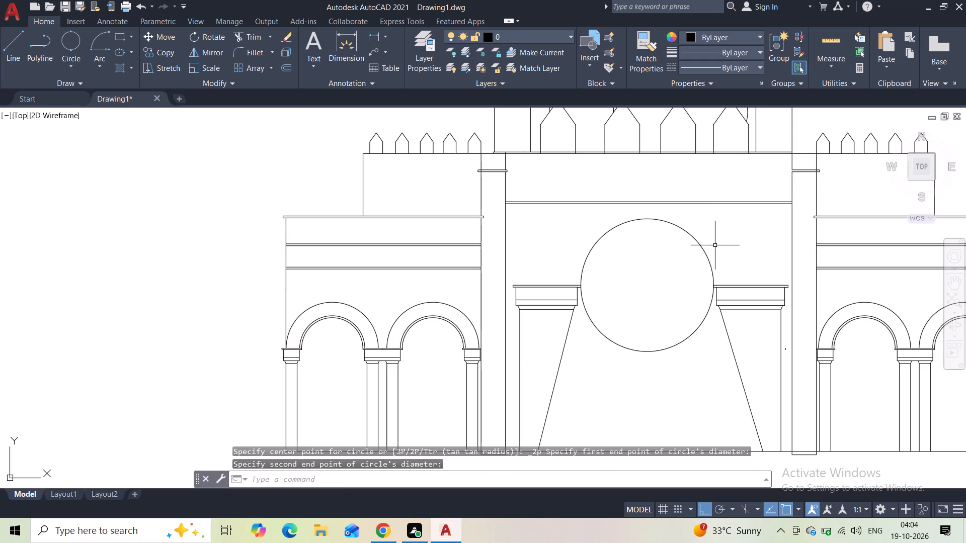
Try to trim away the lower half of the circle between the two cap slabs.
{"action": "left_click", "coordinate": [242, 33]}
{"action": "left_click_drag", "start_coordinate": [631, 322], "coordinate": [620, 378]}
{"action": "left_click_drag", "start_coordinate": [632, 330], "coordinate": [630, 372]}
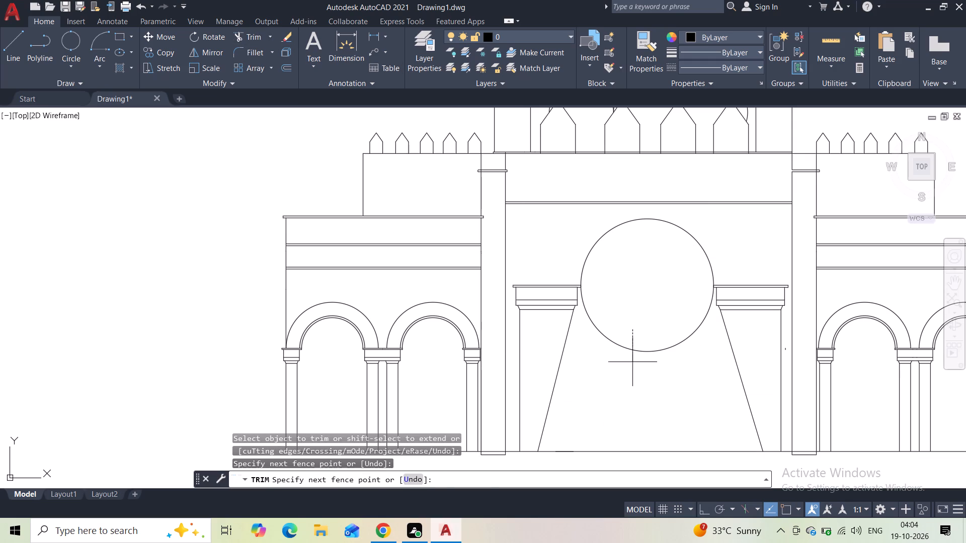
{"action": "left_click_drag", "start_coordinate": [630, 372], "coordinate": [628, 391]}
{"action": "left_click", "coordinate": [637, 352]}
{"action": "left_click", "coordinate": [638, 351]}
Trim the inner end line of the left column's cap slab where it meets the circle.
{"action": "scroll", "coordinate": [664, 335], "scroll_direction": "up", "scroll_amount": 2}
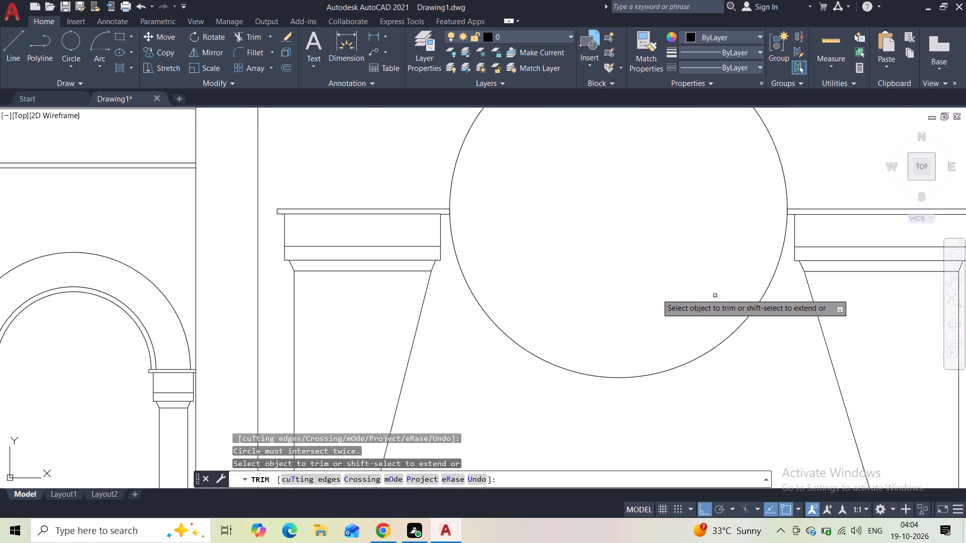
{"action": "scroll", "coordinate": [448, 213], "scroll_direction": "up", "scroll_amount": 4}
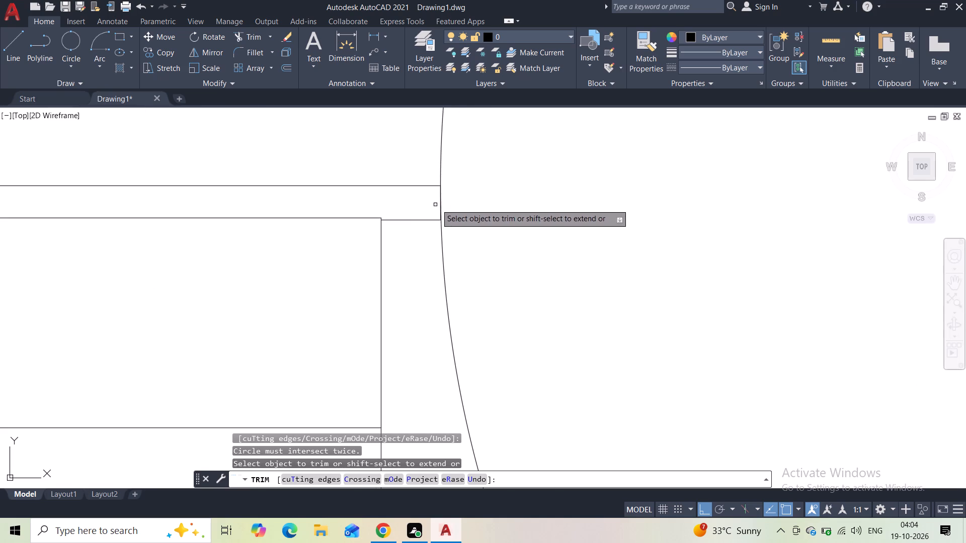
{"action": "left_click_drag", "start_coordinate": [453, 197], "coordinate": [422, 205]}
{"action": "left_click_drag", "start_coordinate": [486, 263], "coordinate": [430, 290]}
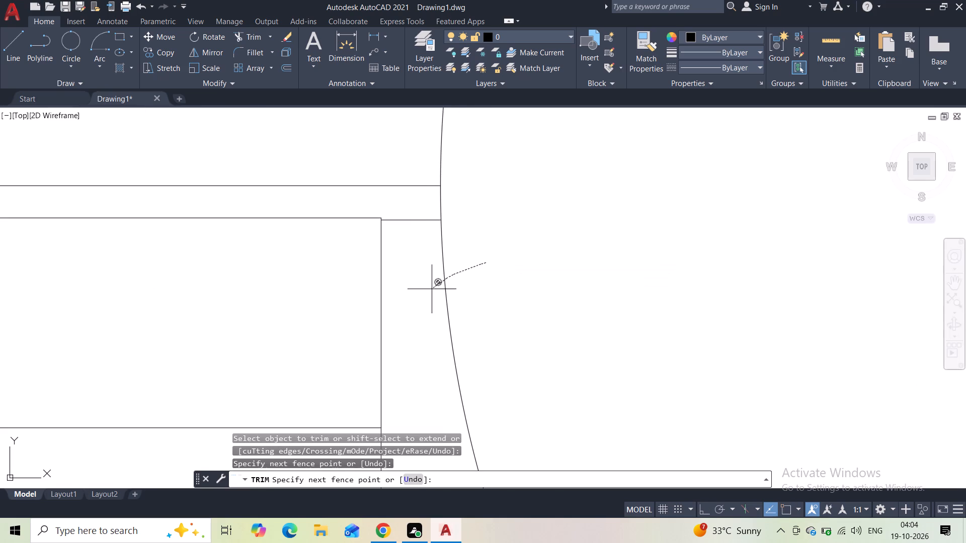
{"action": "left_click_drag", "start_coordinate": [430, 290], "coordinate": [428, 299]}
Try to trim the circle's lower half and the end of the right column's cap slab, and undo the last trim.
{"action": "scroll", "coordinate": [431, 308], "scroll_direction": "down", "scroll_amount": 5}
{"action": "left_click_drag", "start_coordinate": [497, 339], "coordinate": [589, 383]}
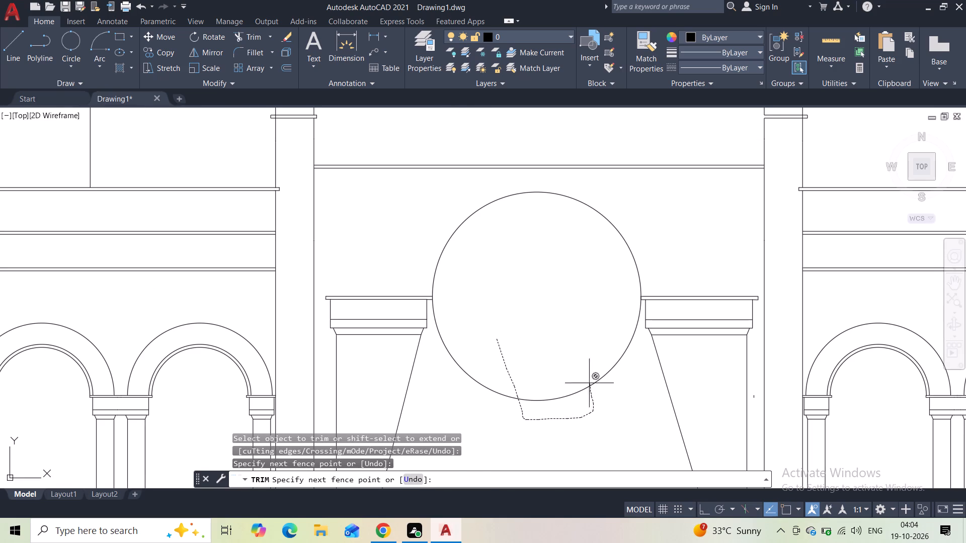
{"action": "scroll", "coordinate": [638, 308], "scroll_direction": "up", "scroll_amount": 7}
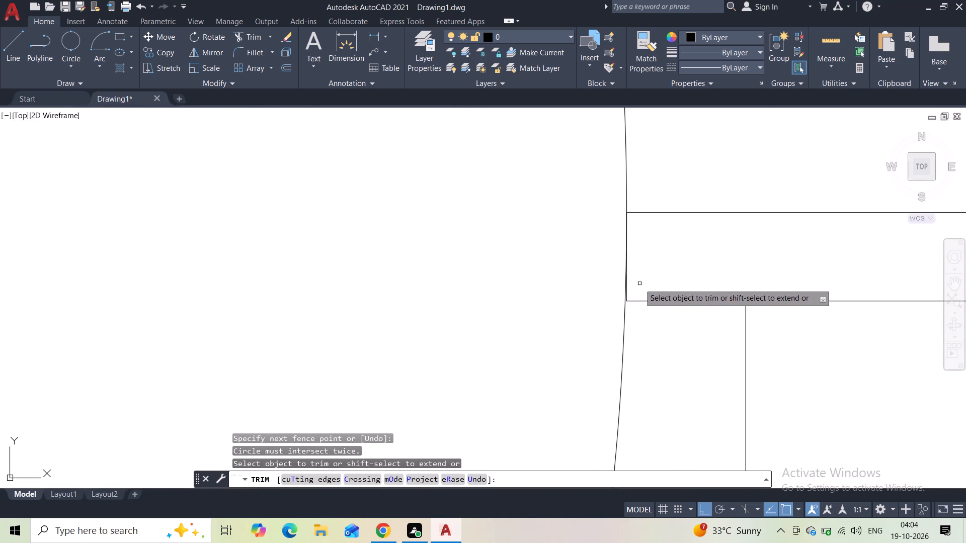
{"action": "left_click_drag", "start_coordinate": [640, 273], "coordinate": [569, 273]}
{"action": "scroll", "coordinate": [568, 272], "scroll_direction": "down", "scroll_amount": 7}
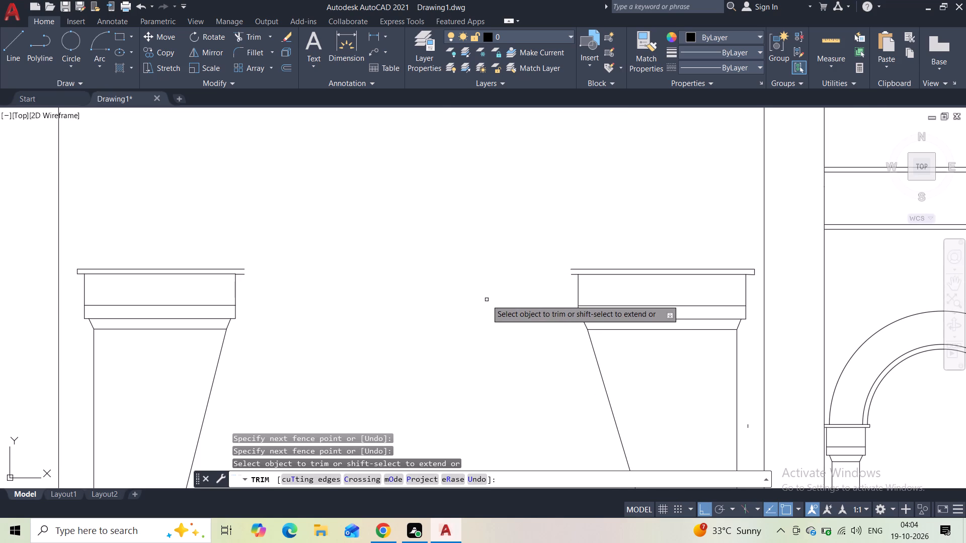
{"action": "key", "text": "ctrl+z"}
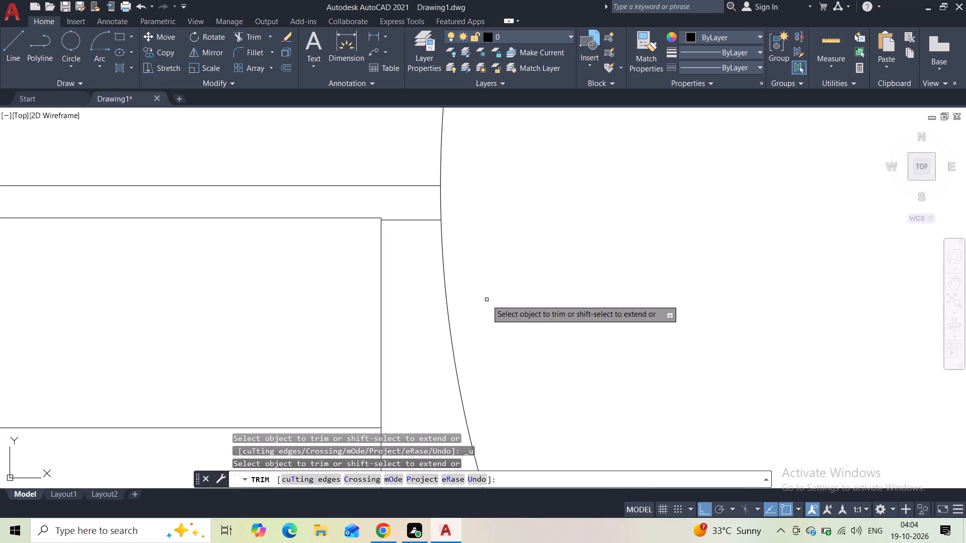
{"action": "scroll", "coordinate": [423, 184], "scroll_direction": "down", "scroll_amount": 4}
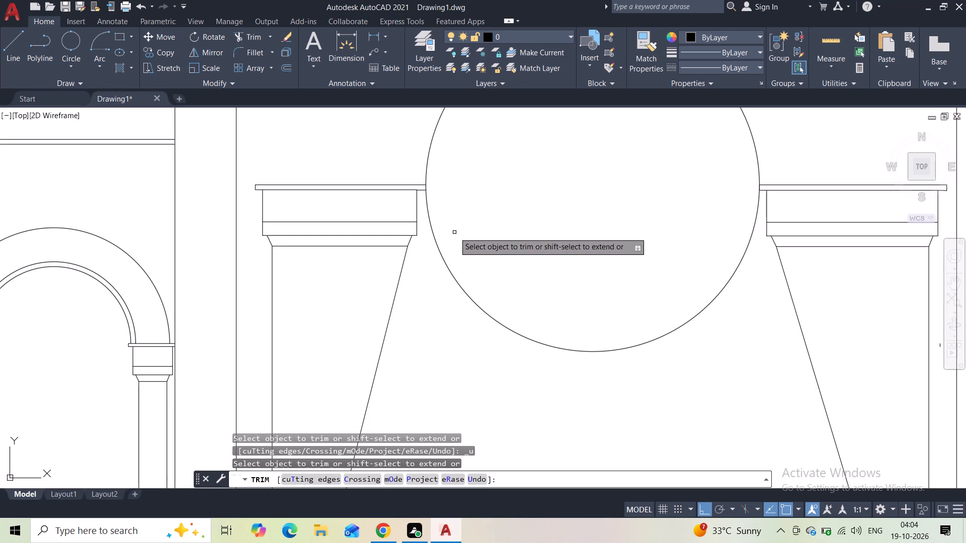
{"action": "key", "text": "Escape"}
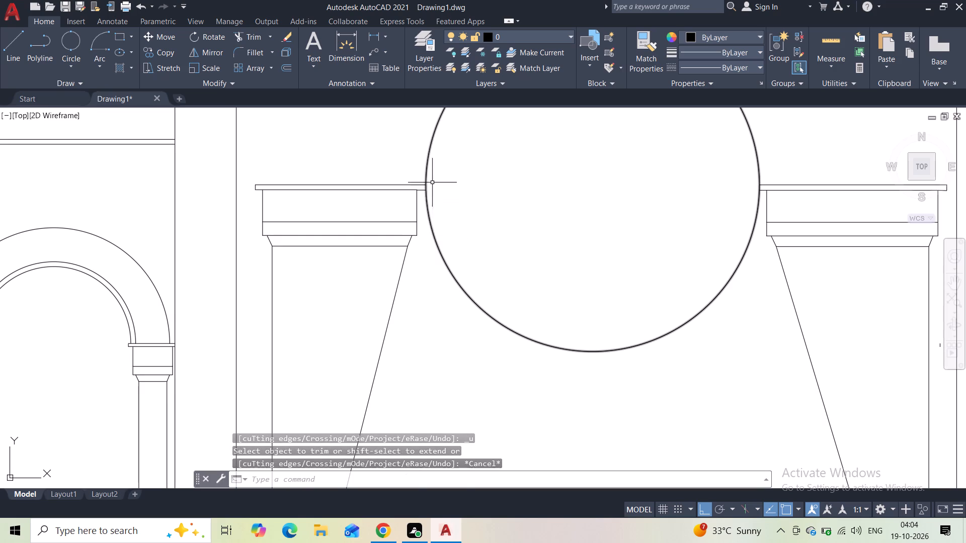
Draw a short vertical line across the left column's cap slab, just inside its inner end, from top edge to underside.
{"action": "scroll", "coordinate": [432, 182], "scroll_direction": "up", "scroll_amount": 4}
{"action": "scroll", "coordinate": [384, 205], "scroll_direction": "up", "scroll_amount": 3}
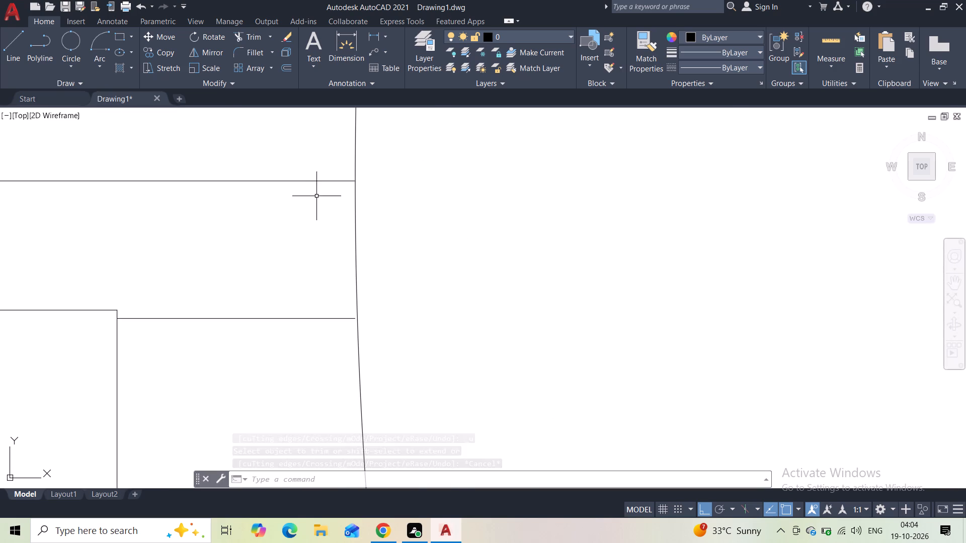
{"action": "left_click", "coordinate": [11, 45]}
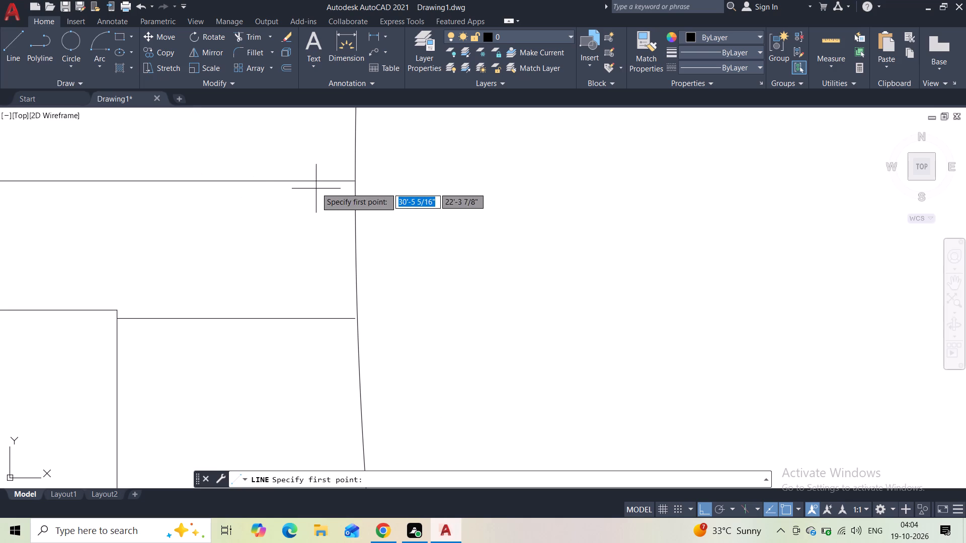
{"action": "left_click", "coordinate": [316, 187]}
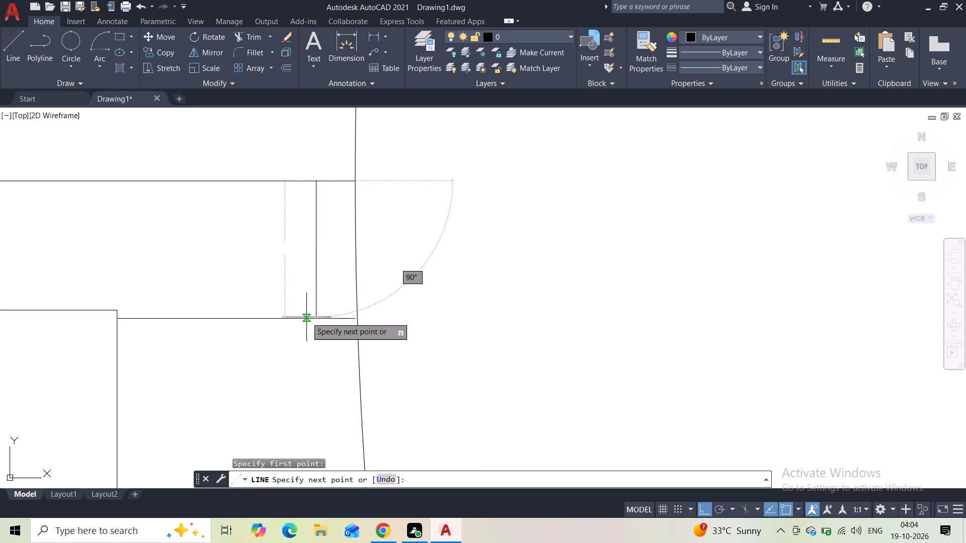
{"action": "left_click", "coordinate": [319, 319]}
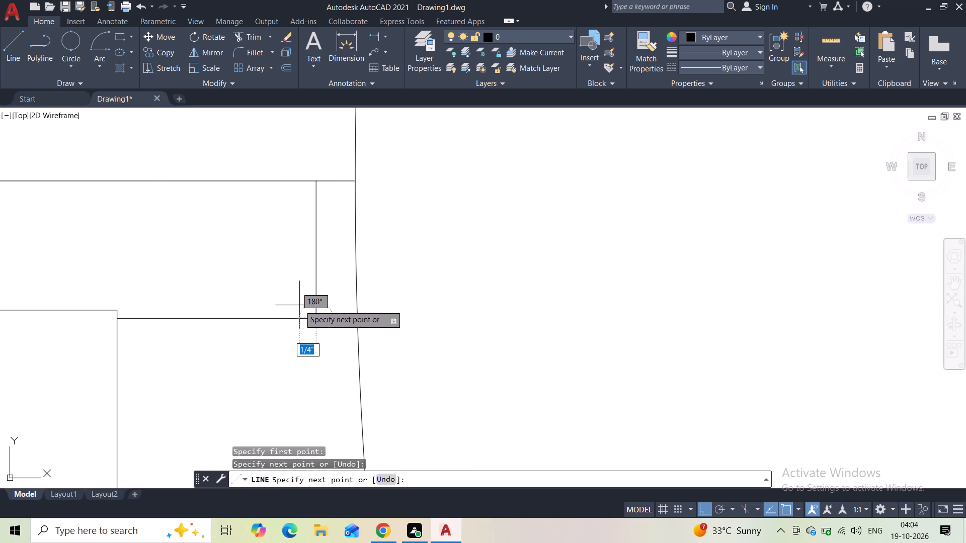
{"action": "key", "text": "Escape"}
{"action": "scroll", "coordinate": [361, 266], "scroll_direction": "down", "scroll_amount": 4}
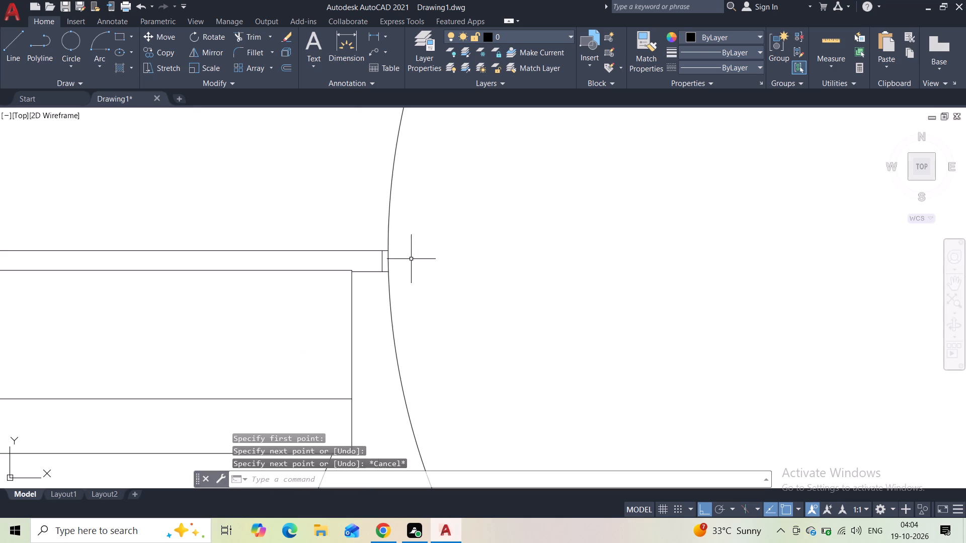
Draw a short vertical line across the right column's cap slab, just inside its inner end, from top edge to underside.
{"action": "middle_click_drag", "start_coordinate": [550, 284], "coordinate": [395, 291]}
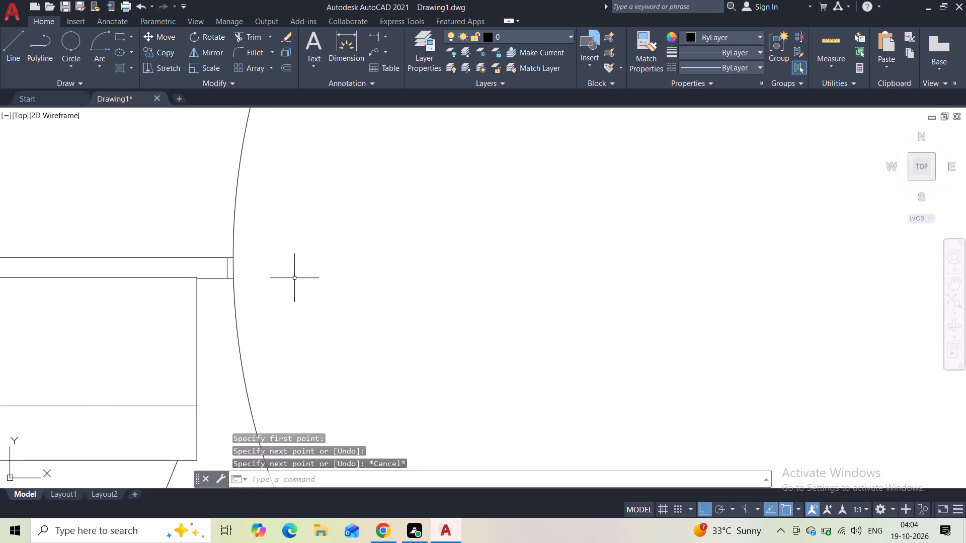
{"action": "scroll", "coordinate": [253, 270], "scroll_direction": "up", "scroll_amount": 2}
{"action": "scroll", "coordinate": [309, 278], "scroll_direction": "down", "scroll_amount": 4}
{"action": "middle_click_drag", "start_coordinate": [452, 314], "coordinate": [129, 294]}
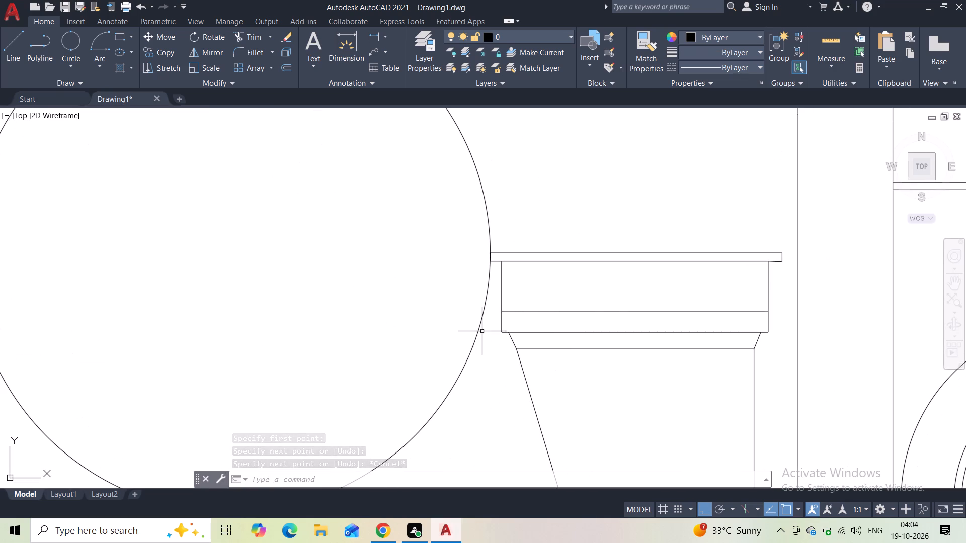
{"action": "scroll", "coordinate": [502, 263], "scroll_direction": "up", "scroll_amount": 3}
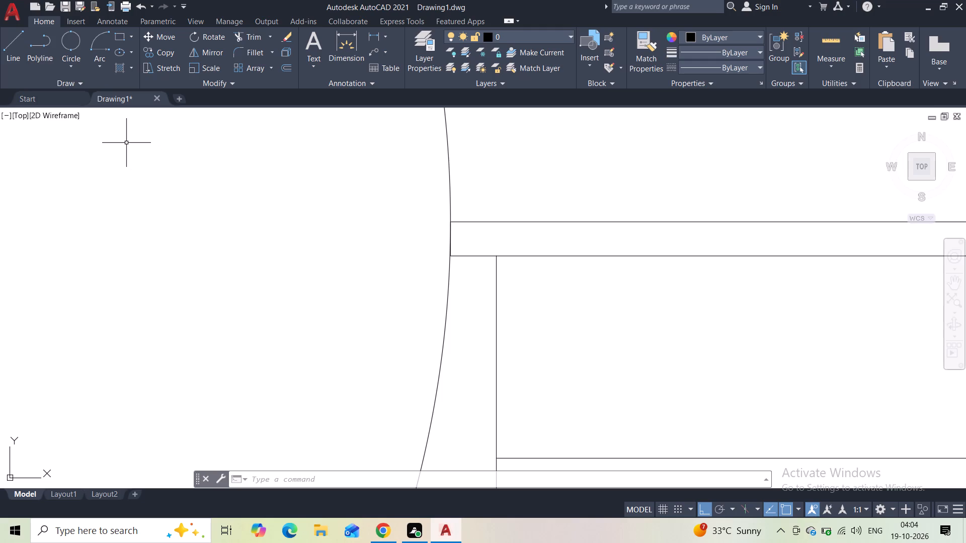
{"action": "left_click", "coordinate": [15, 52]}
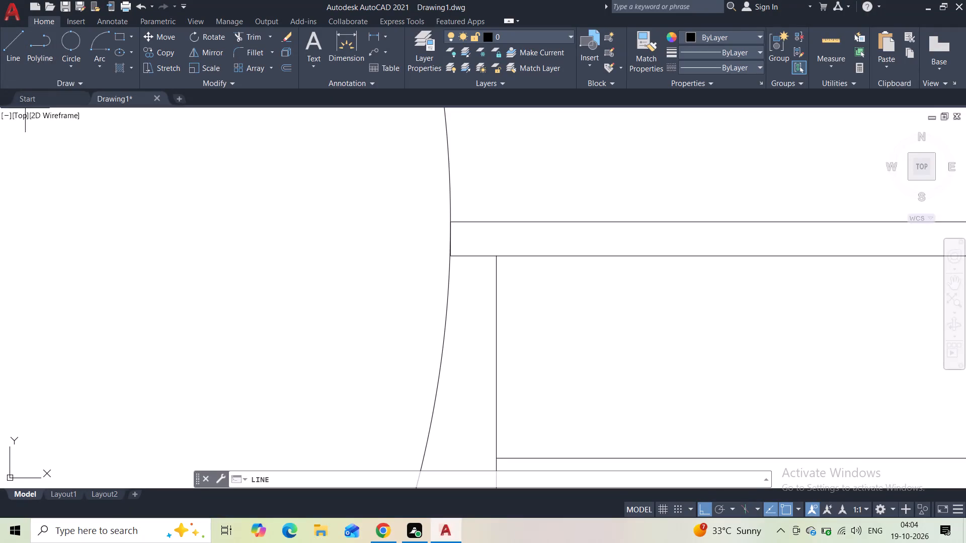
{"action": "left_click", "coordinate": [465, 224]}
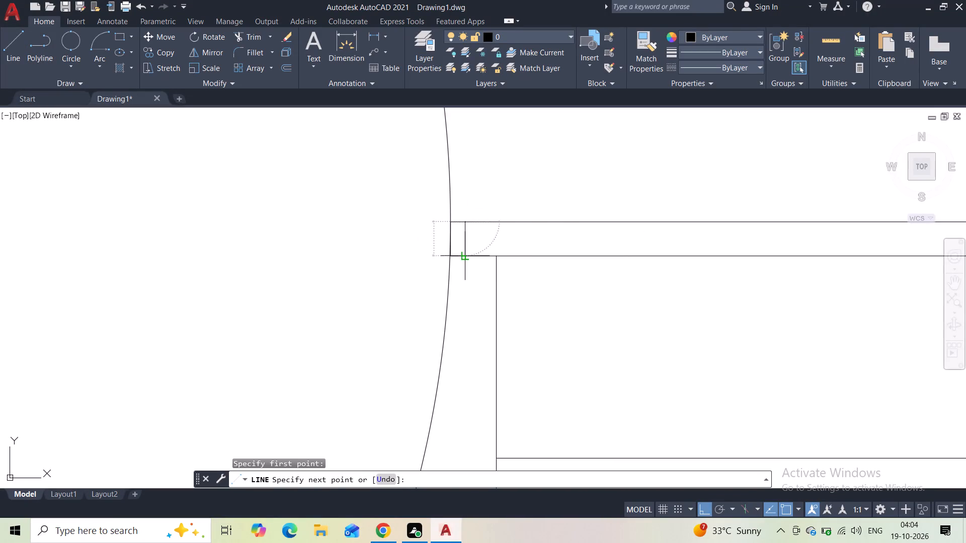
{"action": "left_click", "coordinate": [464, 258]}
{"action": "key", "text": "Escape"}
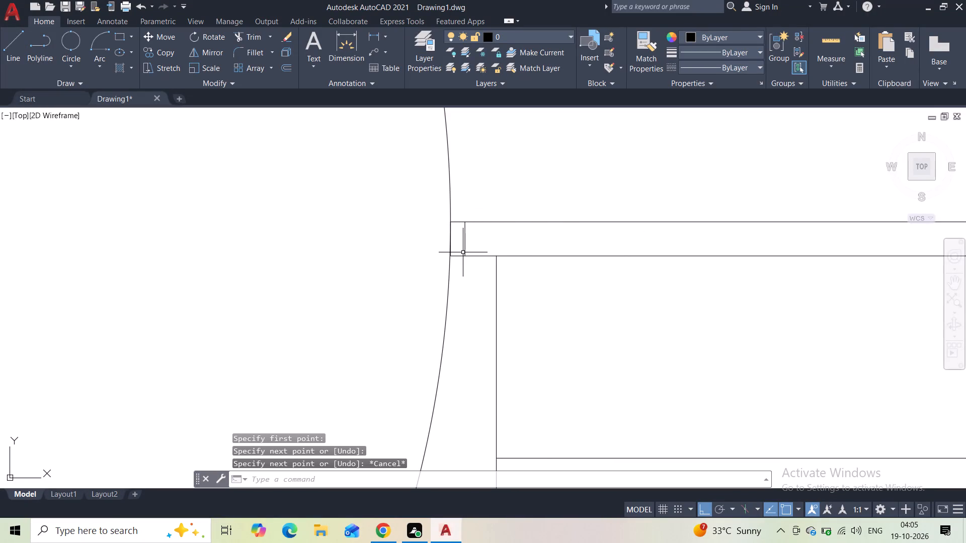
{"action": "left_click", "coordinate": [256, 36]}
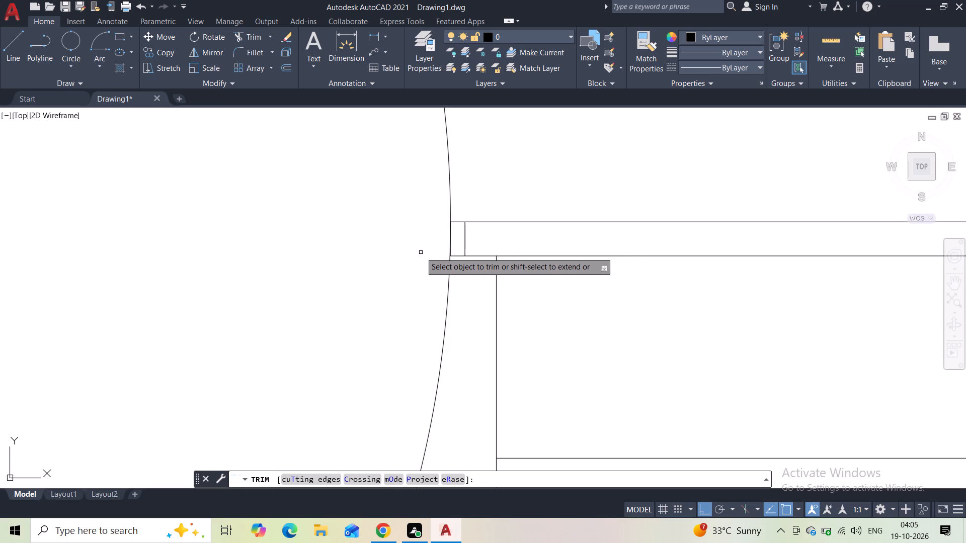
{"action": "key", "text": "Escape"}
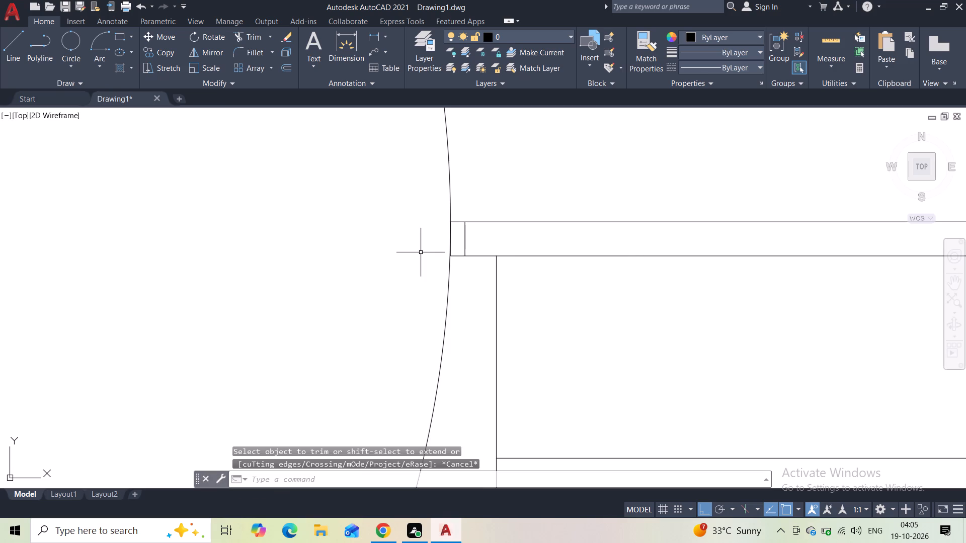
Draw a short horizontal line from the inner top corner of the right column's cap slab inward across the circle.
{"action": "left_click", "coordinate": [19, 56]}
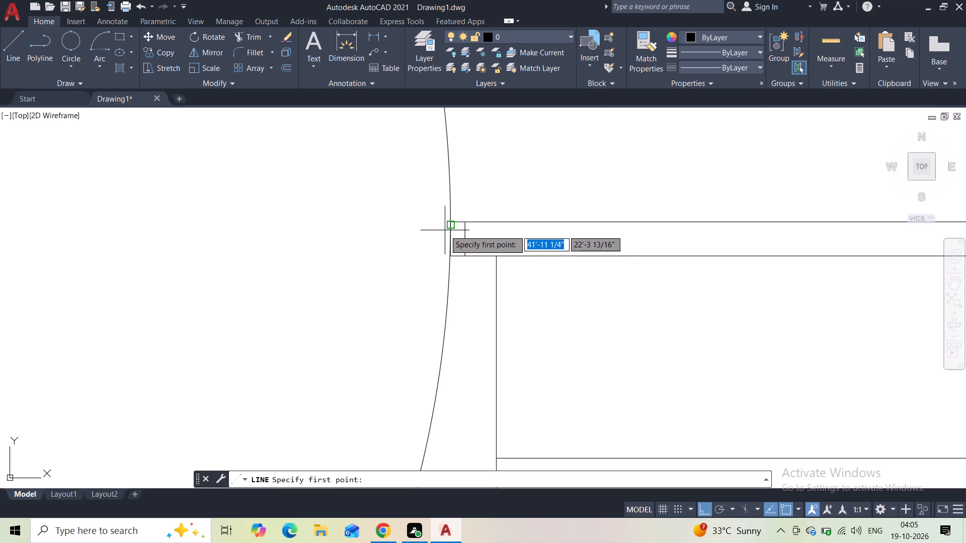
{"action": "scroll", "coordinate": [451, 236], "scroll_direction": "up", "scroll_amount": 3}
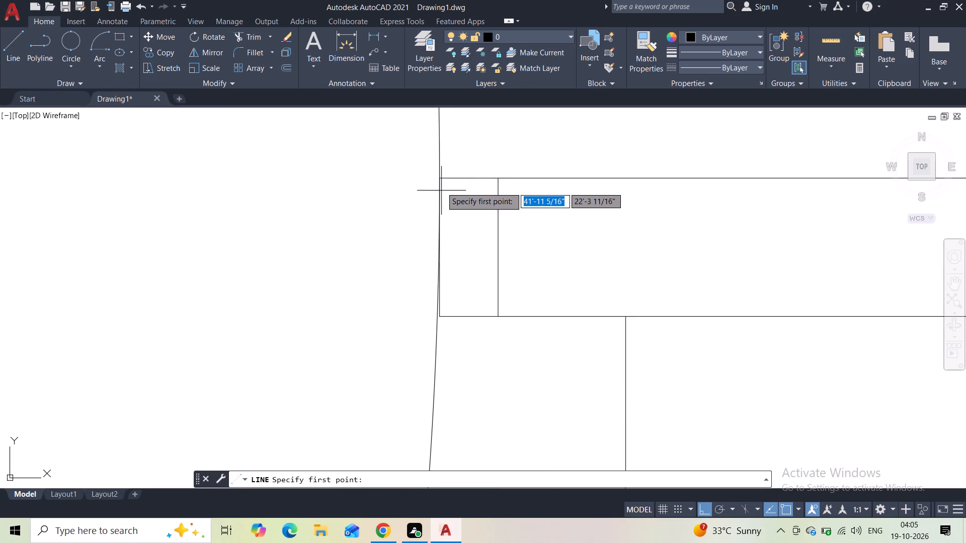
{"action": "left_click", "coordinate": [441, 178]}
{"action": "left_click", "coordinate": [380, 183]}
{"action": "key", "text": "Escape"}
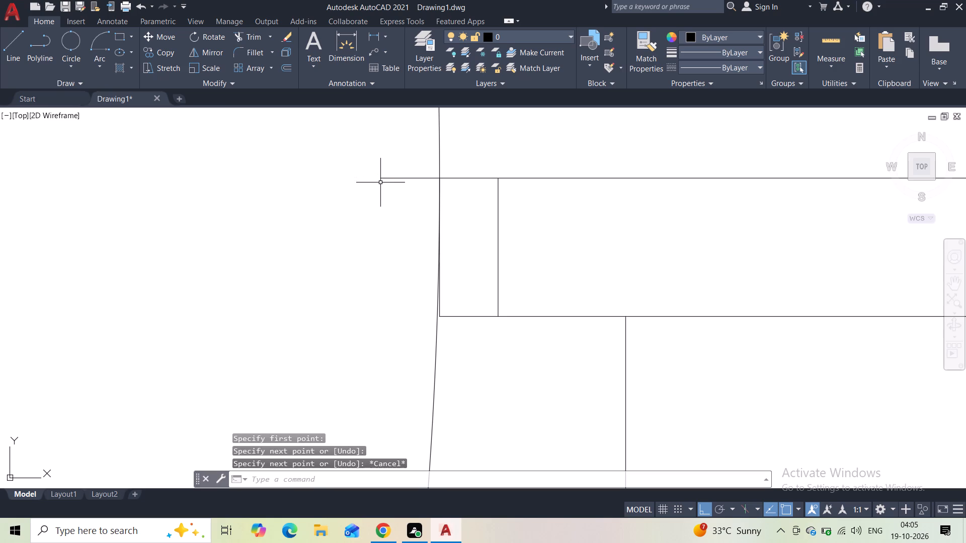
Trim away the inner end line of the right column's cap slab beside the circle, and dismiss the battery notice.
{"action": "left_click", "coordinate": [241, 38]}
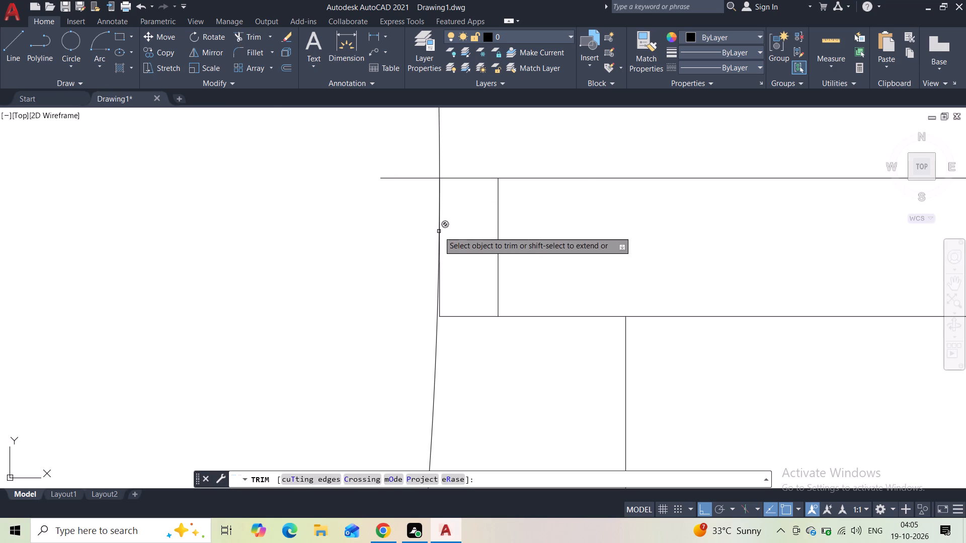
{"action": "left_click_drag", "start_coordinate": [446, 216], "coordinate": [439, 217]}
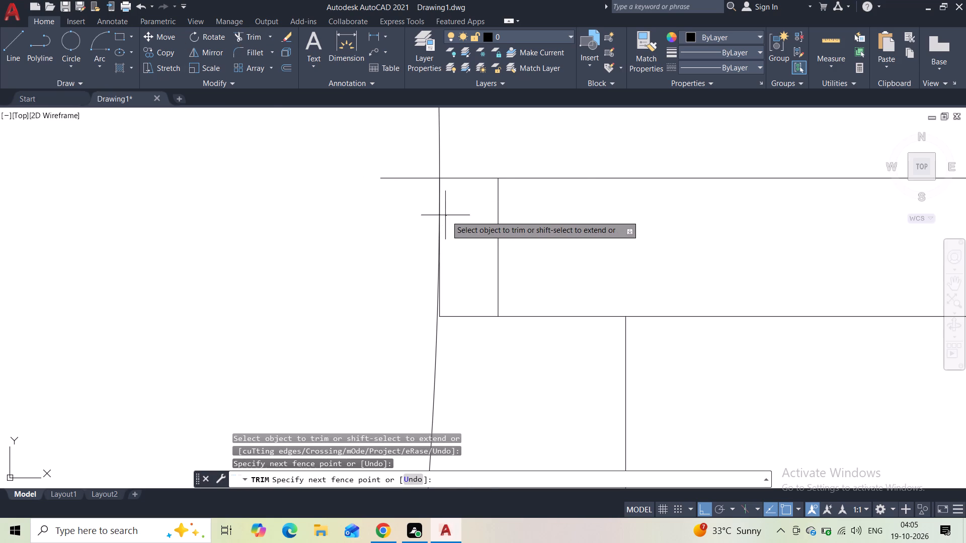
{"action": "left_click_drag", "start_coordinate": [439, 217], "coordinate": [419, 219]}
{"action": "scroll", "coordinate": [421, 240], "scroll_direction": "down", "scroll_amount": 3}
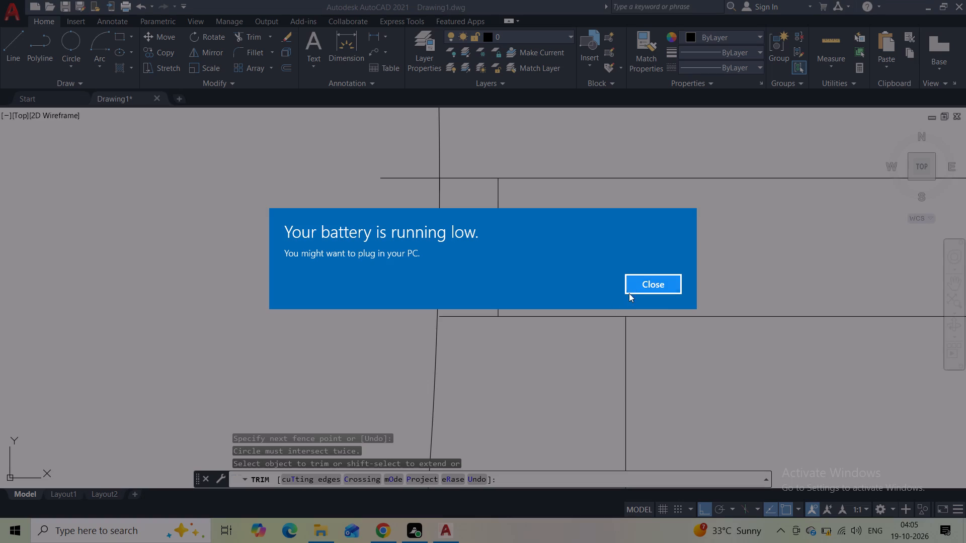
{"action": "left_click", "coordinate": [635, 287]}
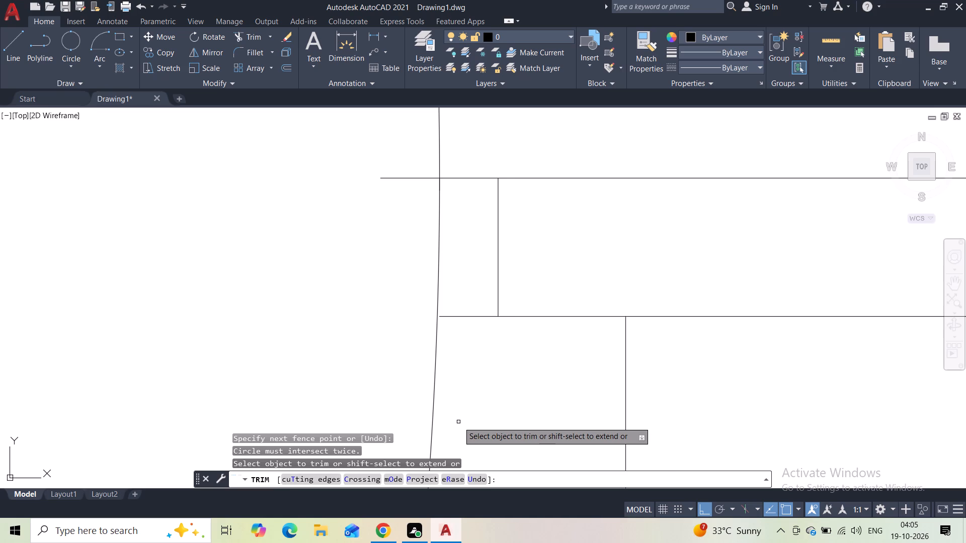
{"action": "scroll", "coordinate": [464, 395], "scroll_direction": "down", "scroll_amount": 4}
{"action": "middle_click_drag", "start_coordinate": [436, 390], "coordinate": [510, 218]}
{"action": "middle_click_drag", "start_coordinate": [400, 271], "coordinate": [565, 204]}
{"action": "scroll", "coordinate": [548, 232], "scroll_direction": "down", "scroll_amount": 3}
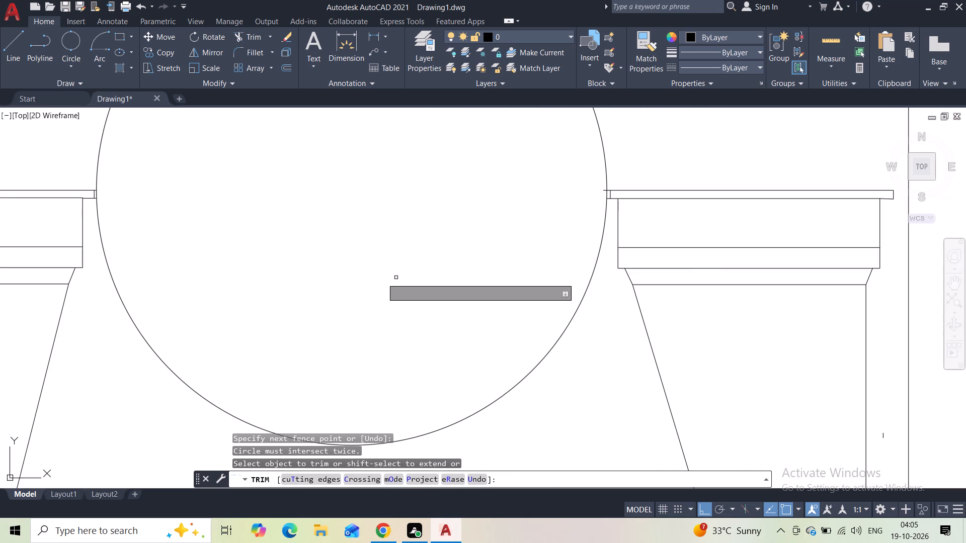
{"action": "key", "text": "Escape"}
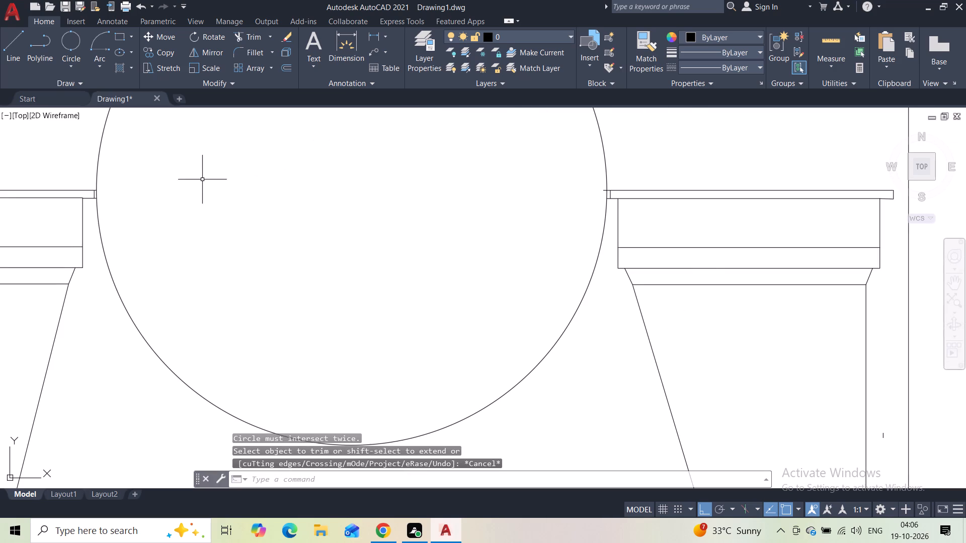
Draw a short horizontal line from the inner top corner of the left column's cap slab inward across the circle.
{"action": "middle_click_drag", "start_coordinate": [202, 179], "coordinate": [208, 182]}
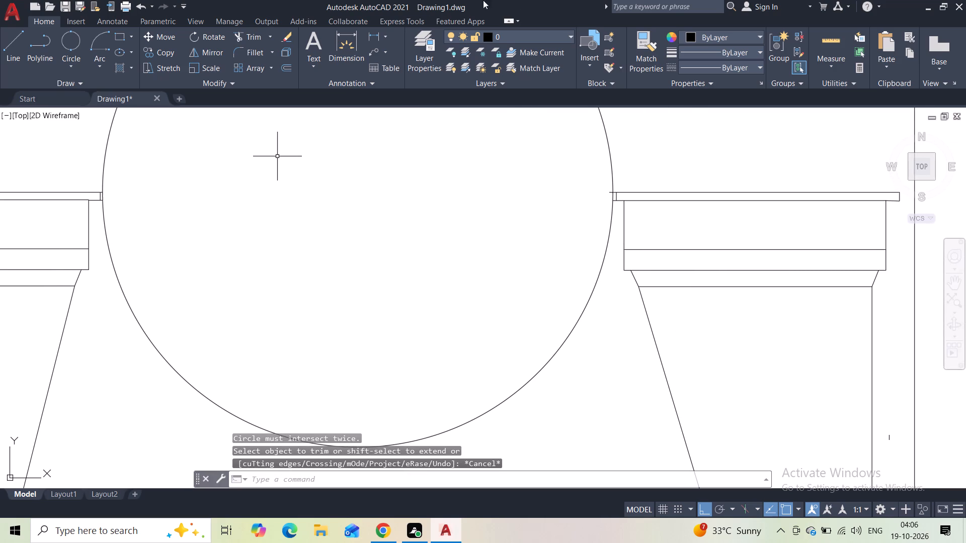
{"action": "middle_click_drag", "start_coordinate": [154, 214], "coordinate": [301, 219]}
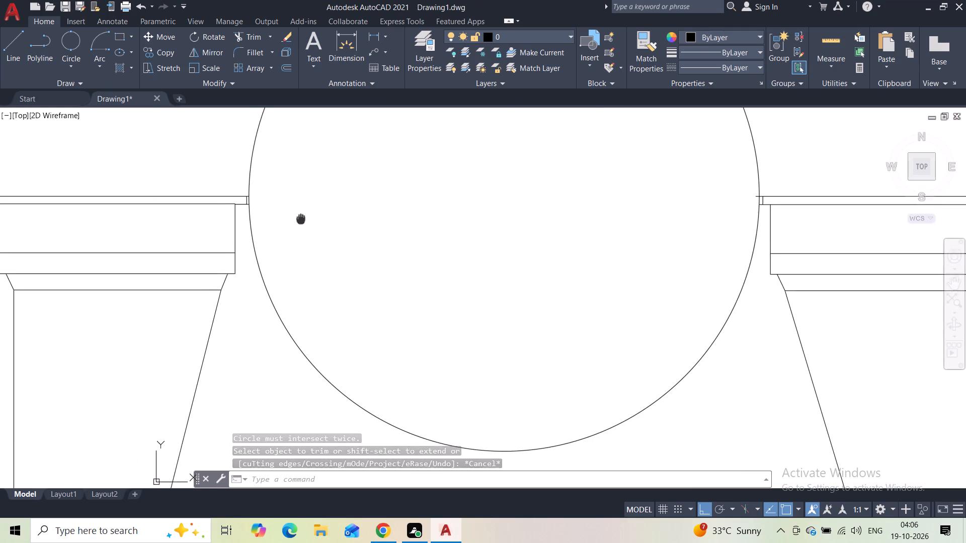
{"action": "middle_click_drag", "start_coordinate": [301, 219], "coordinate": [301, 220]}
{"action": "scroll", "coordinate": [259, 201], "scroll_direction": "up", "scroll_amount": 3}
{"action": "left_click", "coordinate": [10, 53]}
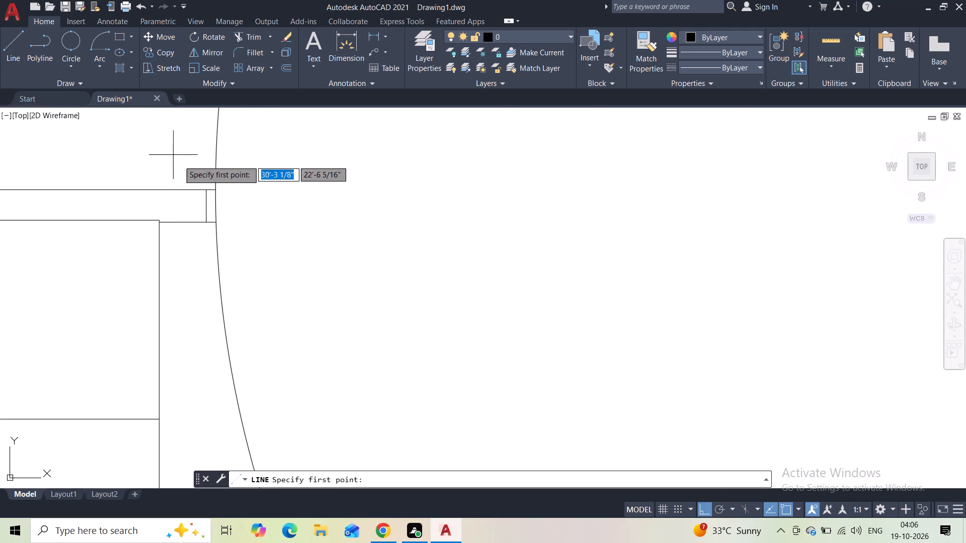
{"action": "left_click", "coordinate": [214, 187]}
{"action": "left_click", "coordinate": [252, 190]}
{"action": "key", "text": "Escape"}
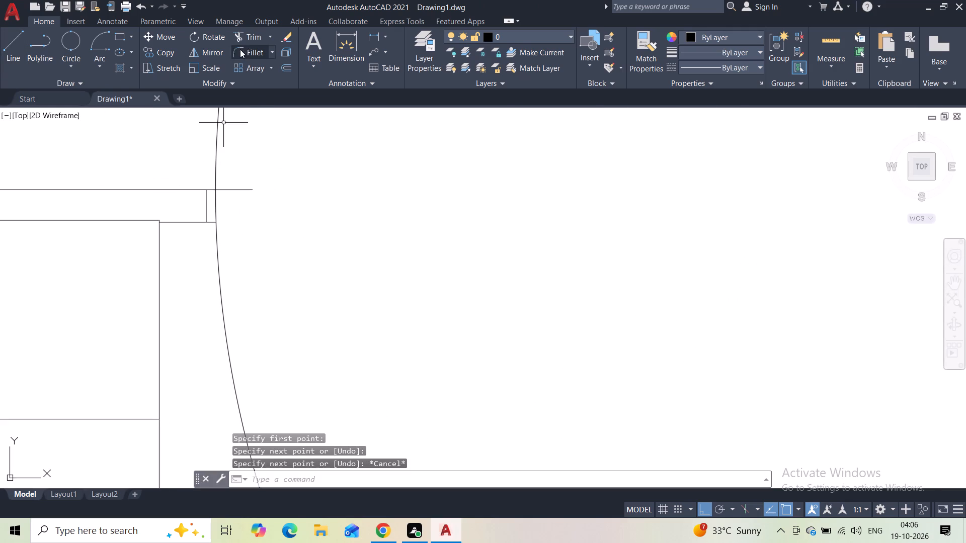
Trim away the circle's lower half between the two cap slabs, leaving a semicircular arch.
{"action": "left_click", "coordinate": [252, 38]}
{"action": "left_click_drag", "start_coordinate": [260, 233], "coordinate": [202, 294]}
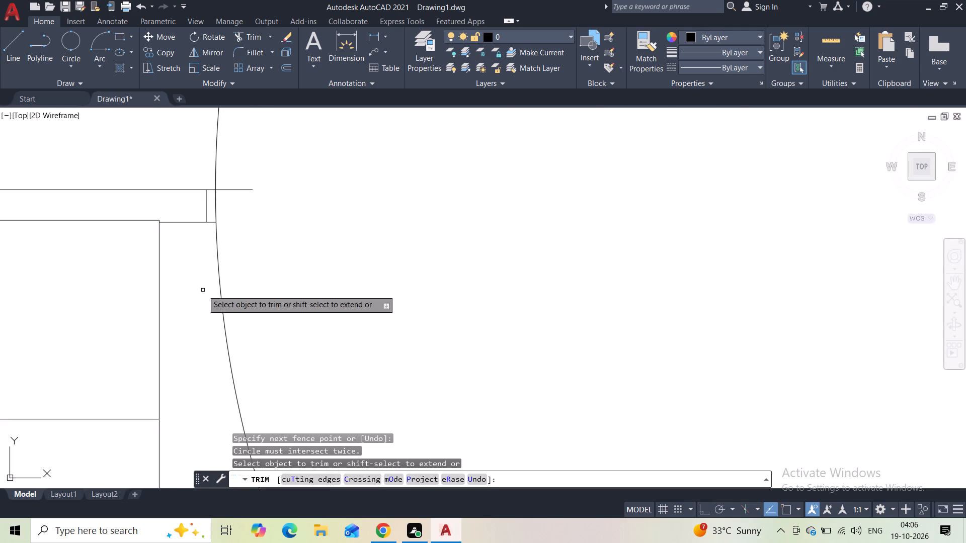
{"action": "scroll", "coordinate": [224, 209], "scroll_direction": "down", "scroll_amount": 5}
{"action": "scroll", "coordinate": [303, 247], "scroll_direction": "down", "scroll_amount": 1}
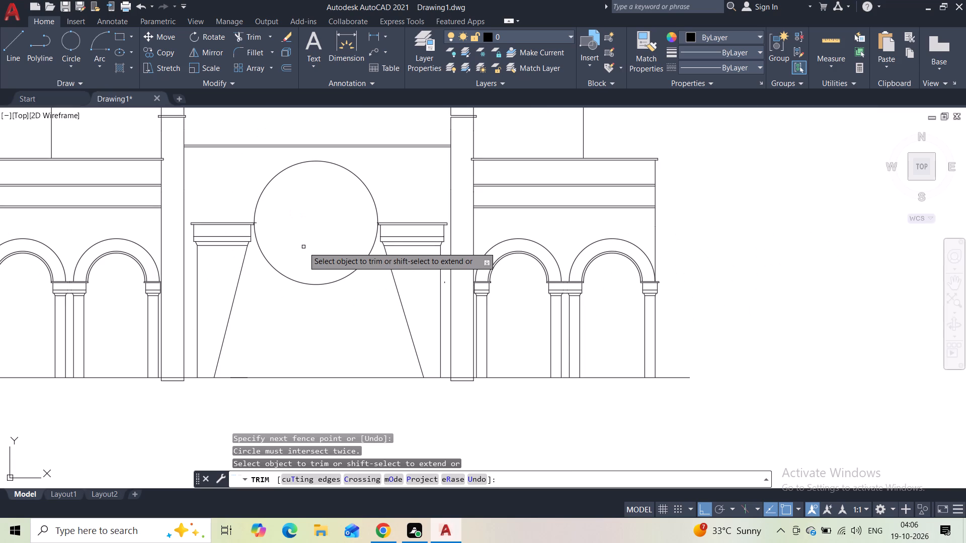
{"action": "left_click", "coordinate": [312, 283]}
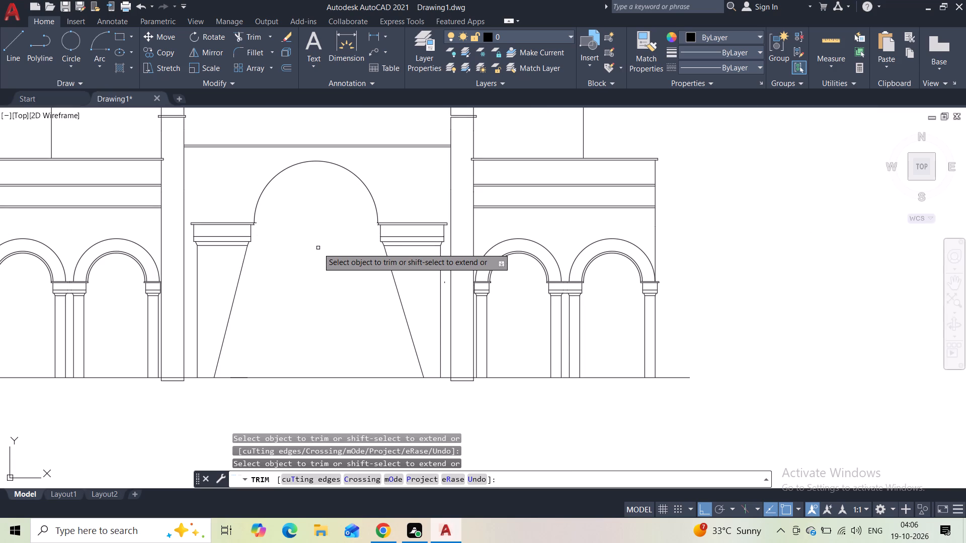
{"action": "scroll", "coordinate": [249, 224], "scroll_direction": "up", "scroll_amount": 6}
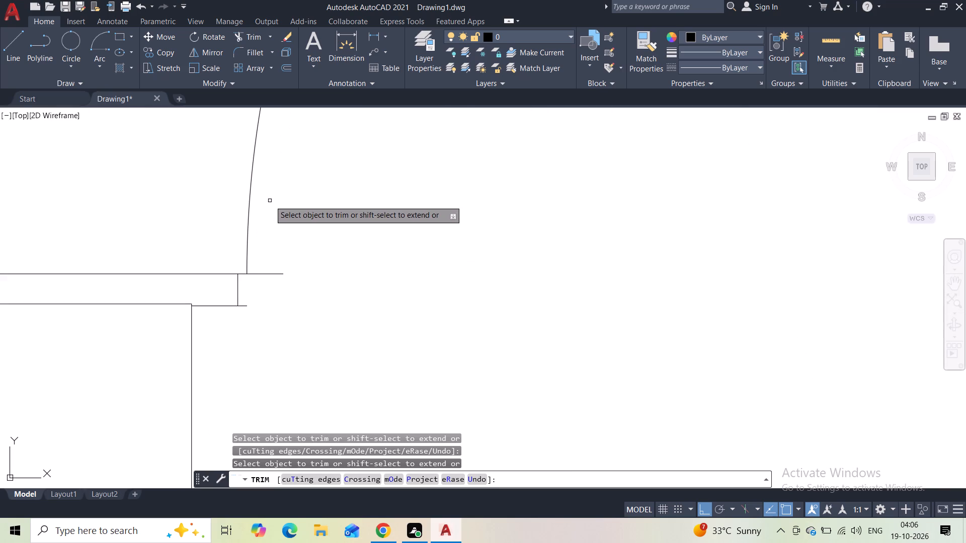
{"action": "key", "text": "Escape"}
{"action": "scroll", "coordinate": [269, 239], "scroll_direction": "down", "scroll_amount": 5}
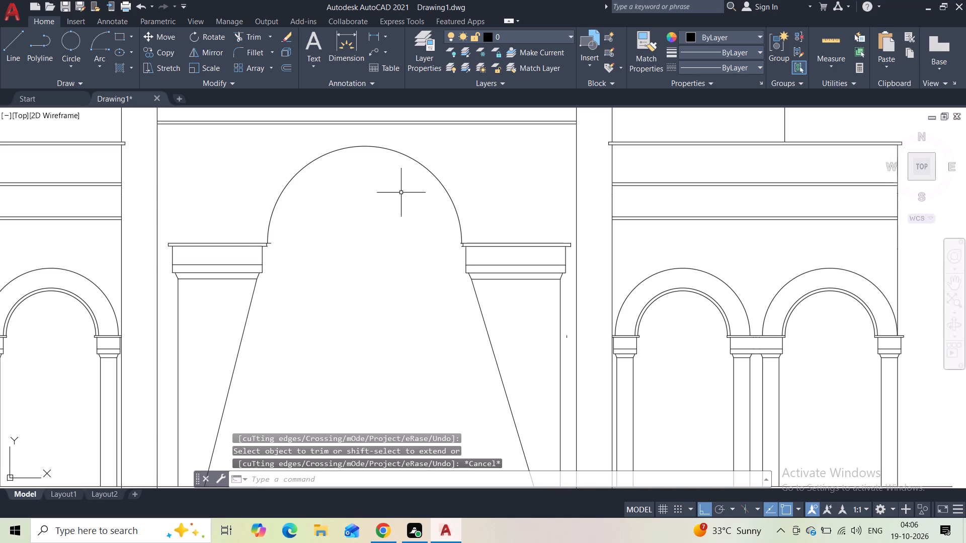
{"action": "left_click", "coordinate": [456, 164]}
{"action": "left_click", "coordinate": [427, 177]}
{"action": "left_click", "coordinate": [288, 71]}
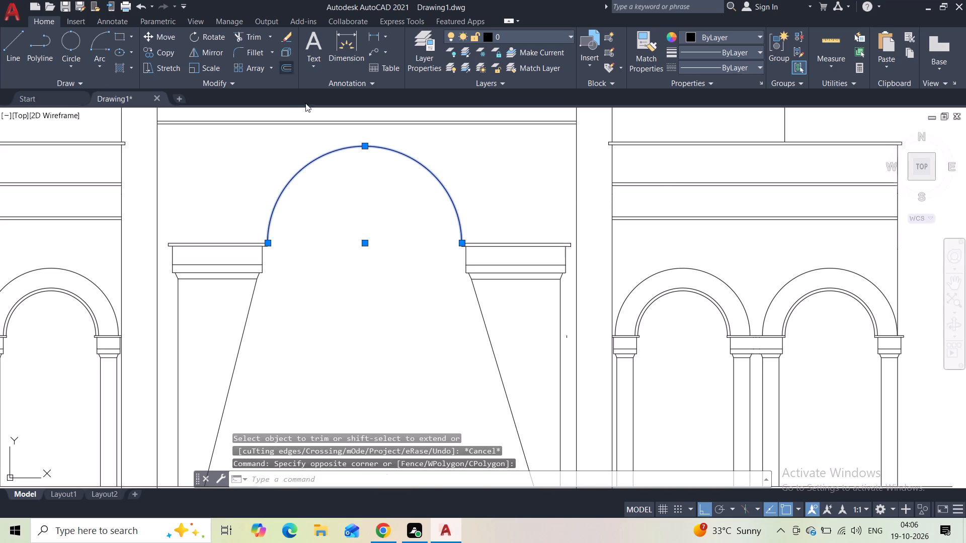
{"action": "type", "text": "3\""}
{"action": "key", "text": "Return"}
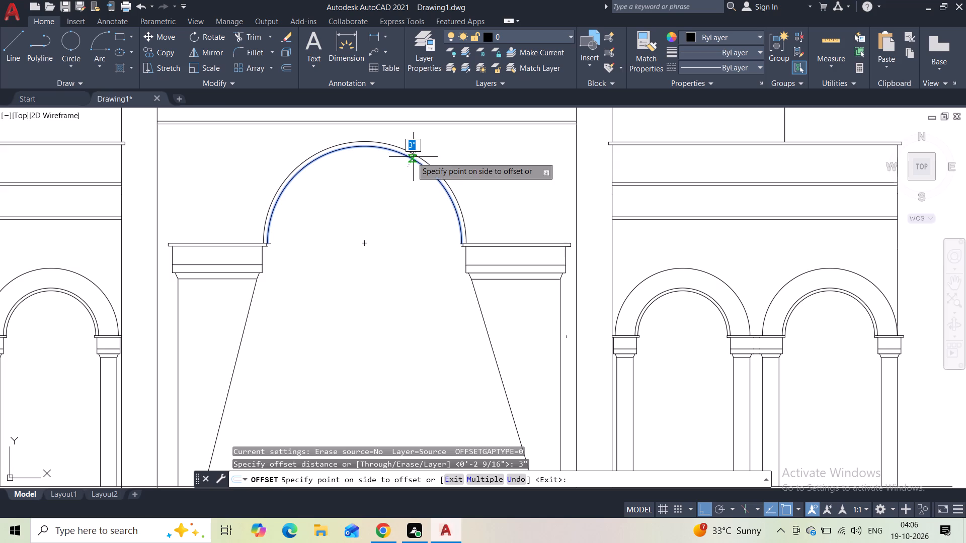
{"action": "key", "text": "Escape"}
Offset the central semicircular arch outward by 5".
{"action": "left_click", "coordinate": [389, 149]}
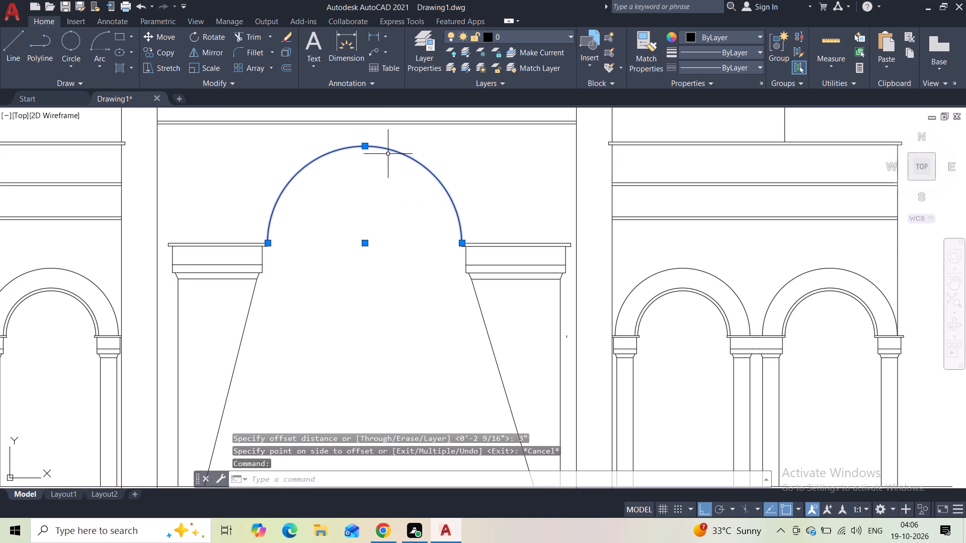
{"action": "left_click", "coordinate": [292, 69]}
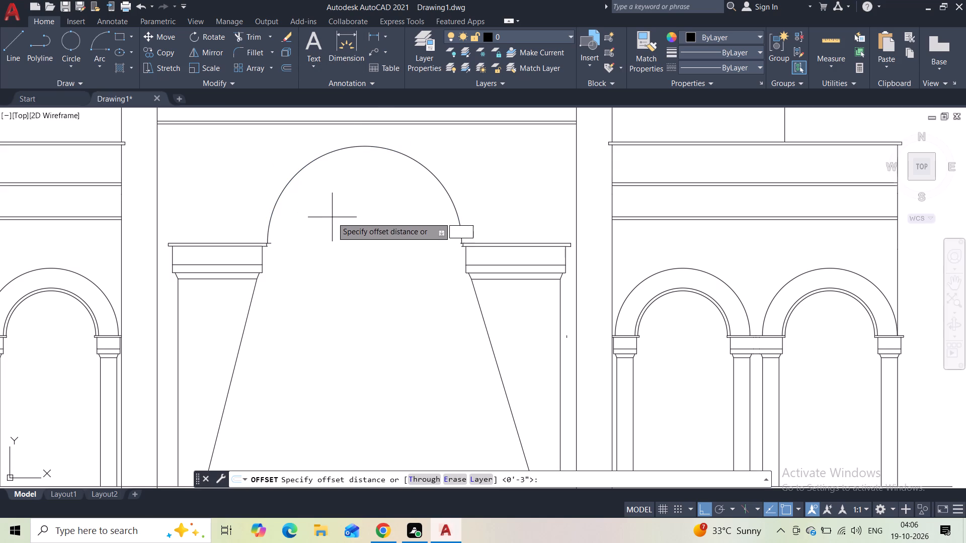
{"action": "type", "text": "5\""}
{"action": "key", "text": "Return"}
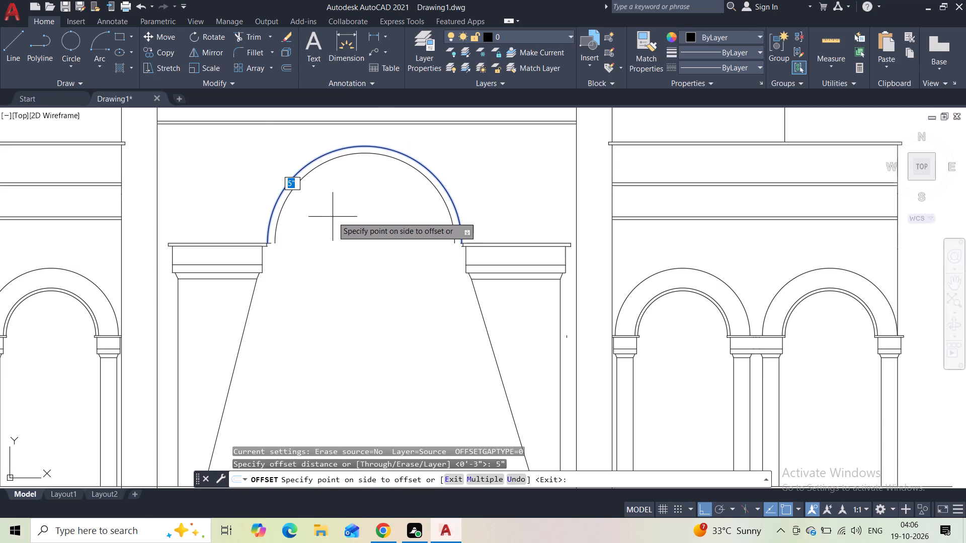
{"action": "left_click", "coordinate": [466, 159]}
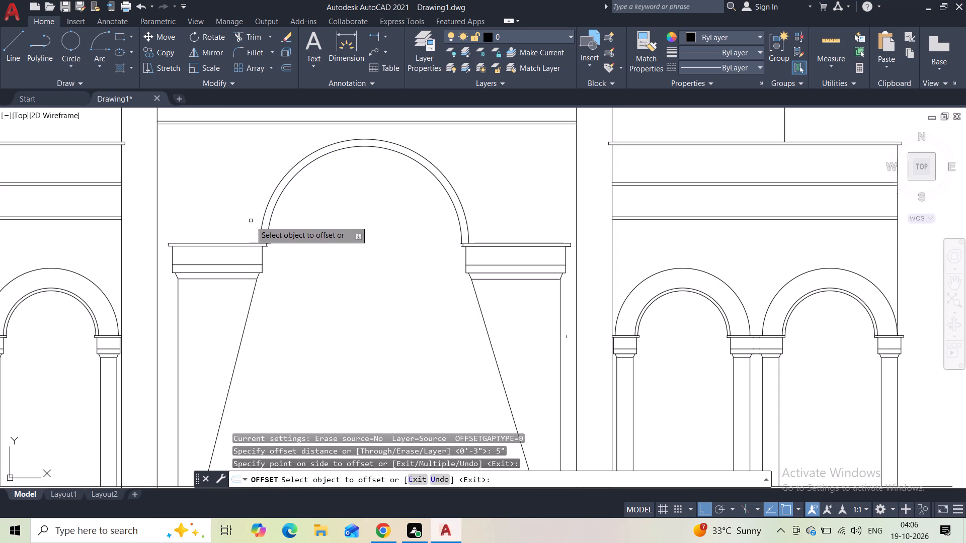
{"action": "key", "text": "Escape"}
Trim the projecting top and underside line ends at the inner end of the left column's cap slab.
{"action": "left_click", "coordinate": [255, 40]}
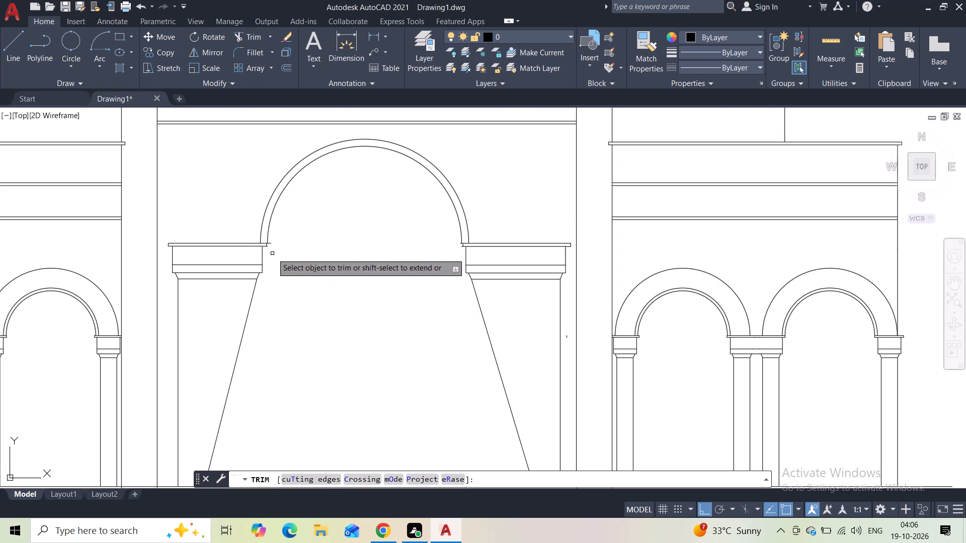
{"action": "scroll", "coordinate": [272, 253], "scroll_direction": "up", "scroll_amount": 3}
{"action": "scroll", "coordinate": [260, 205], "scroll_direction": "up", "scroll_amount": 3}
{"action": "left_click_drag", "start_coordinate": [254, 205], "coordinate": [221, 291]}
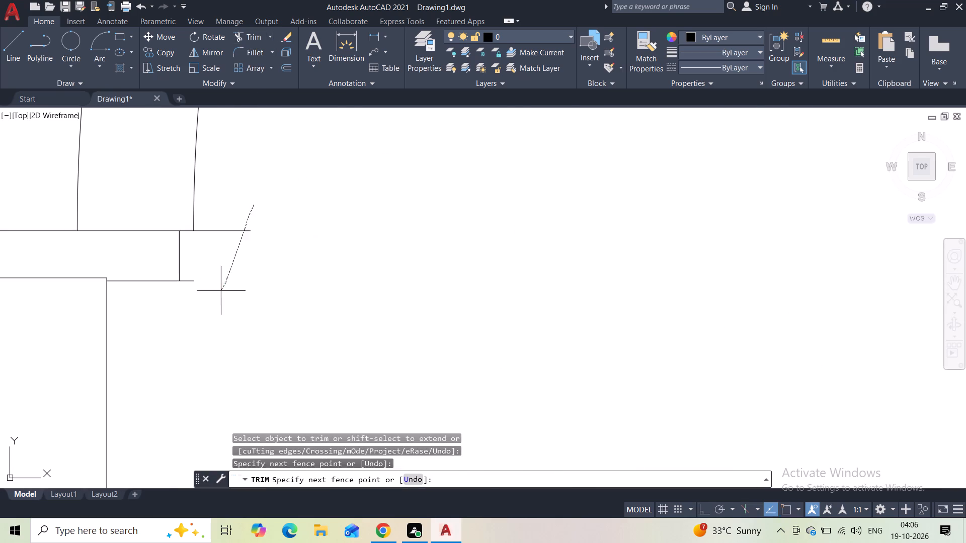
{"action": "left_click_drag", "start_coordinate": [221, 291], "coordinate": [220, 291]}
{"action": "left_click_drag", "start_coordinate": [196, 271], "coordinate": [183, 295]}
{"action": "scroll", "coordinate": [259, 276], "scroll_direction": "down", "scroll_amount": 2}
{"action": "scroll", "coordinate": [356, 320], "scroll_direction": "down", "scroll_amount": 2}
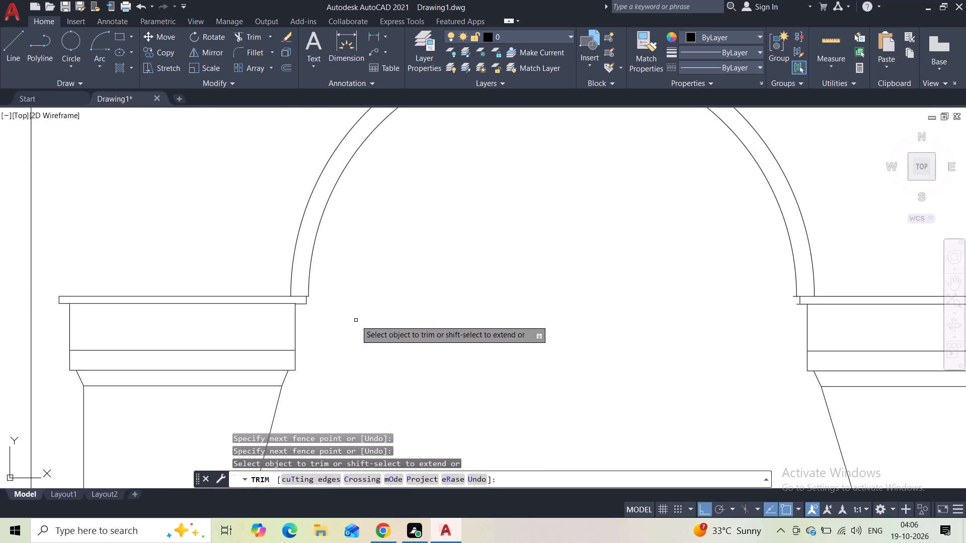
Trim the projecting line ends and the arch's overhanging end at the inner end of the right column's cap slab.
{"action": "middle_click_drag", "start_coordinate": [434, 335], "coordinate": [138, 336]}
{"action": "scroll", "coordinate": [504, 298], "scroll_direction": "up", "scroll_amount": 4}
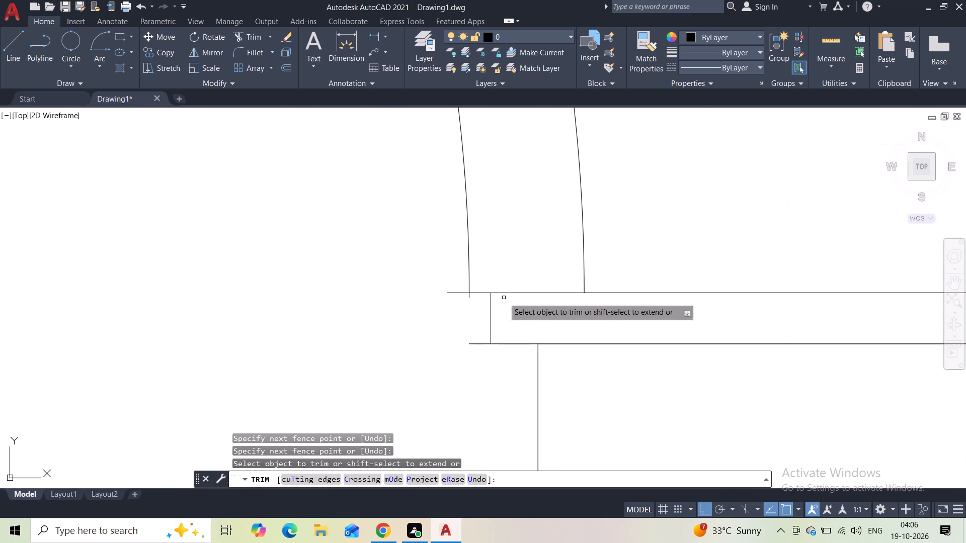
{"action": "left_click_drag", "start_coordinate": [450, 273], "coordinate": [454, 317]}
{"action": "scroll", "coordinate": [461, 302], "scroll_direction": "up", "scroll_amount": 3}
{"action": "left_click_drag", "start_coordinate": [496, 288], "coordinate": [496, 288]}
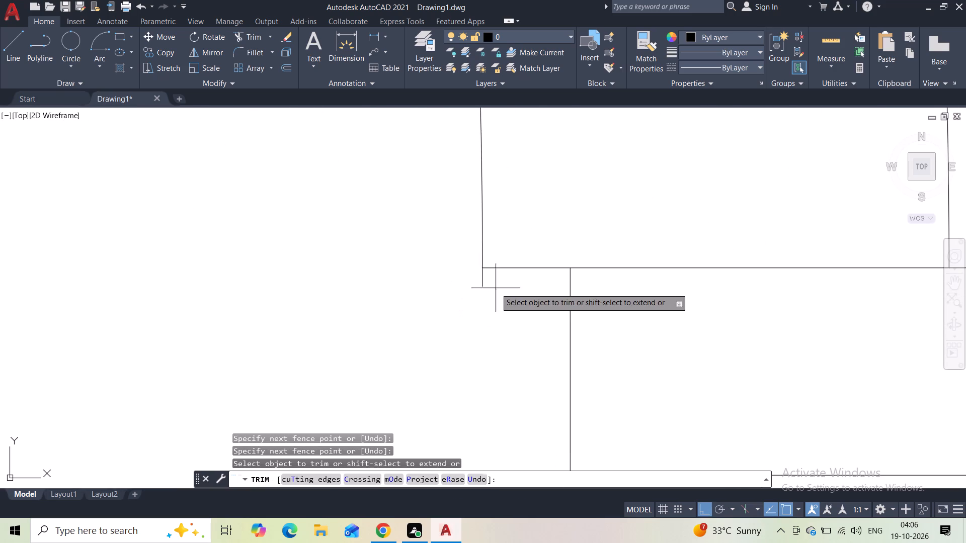
{"action": "left_click_drag", "start_coordinate": [496, 288], "coordinate": [454, 280]}
{"action": "scroll", "coordinate": [465, 322], "scroll_direction": "down", "scroll_amount": 2}
{"action": "middle_click_drag", "start_coordinate": [469, 342], "coordinate": [463, 309]}
{"action": "left_click_drag", "start_coordinate": [471, 315], "coordinate": [475, 386]}
{"action": "scroll", "coordinate": [474, 361], "scroll_direction": "down", "scroll_amount": 2}
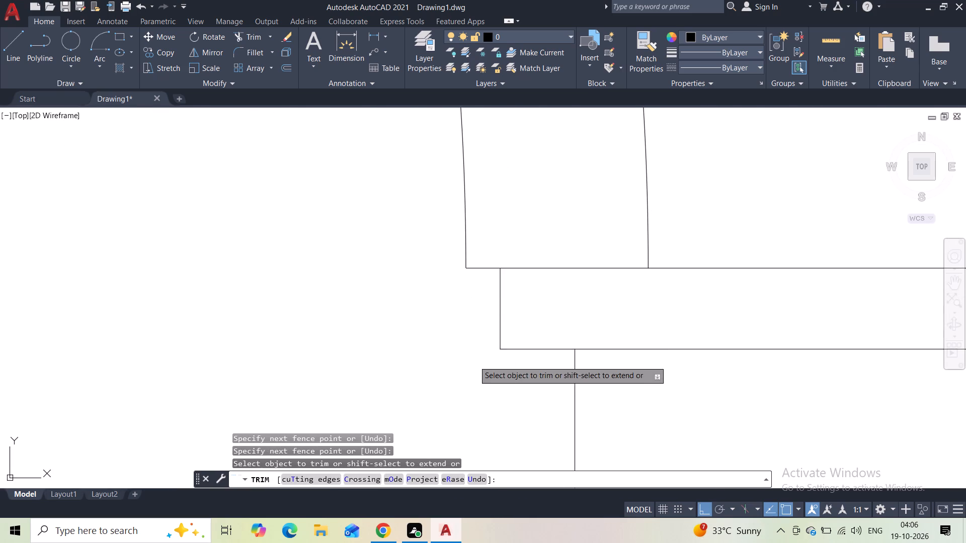
{"action": "scroll", "coordinate": [474, 361], "scroll_direction": "down", "scroll_amount": 3}
{"action": "scroll", "coordinate": [398, 369], "scroll_direction": "down", "scroll_amount": 2}
{"action": "middle_click_drag", "start_coordinate": [373, 360], "coordinate": [431, 240]}
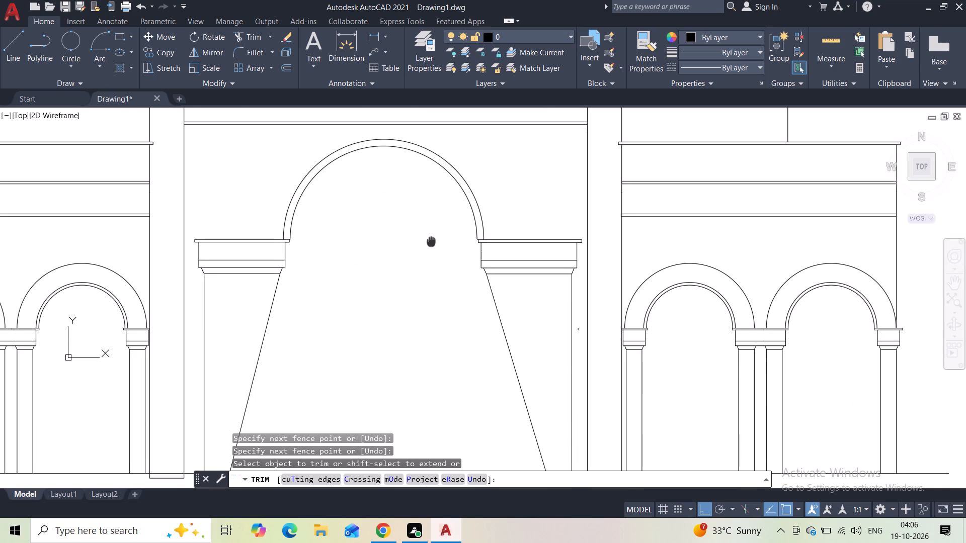
{"action": "middle_click_drag", "start_coordinate": [431, 240], "coordinate": [431, 206]}
{"action": "scroll", "coordinate": [432, 279], "scroll_direction": "down", "scroll_amount": 1}
{"action": "key", "text": "Escape"}
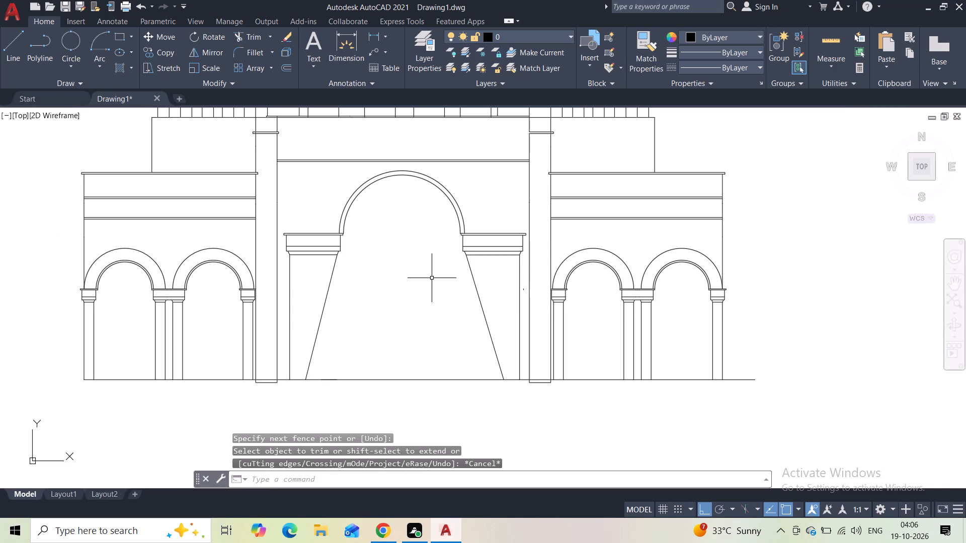
Draw a line from the arch's apex about 11'-4" toward the left column's outer edge, and down to its cap slab.
{"action": "scroll", "coordinate": [427, 270], "scroll_direction": "down", "scroll_amount": 2}
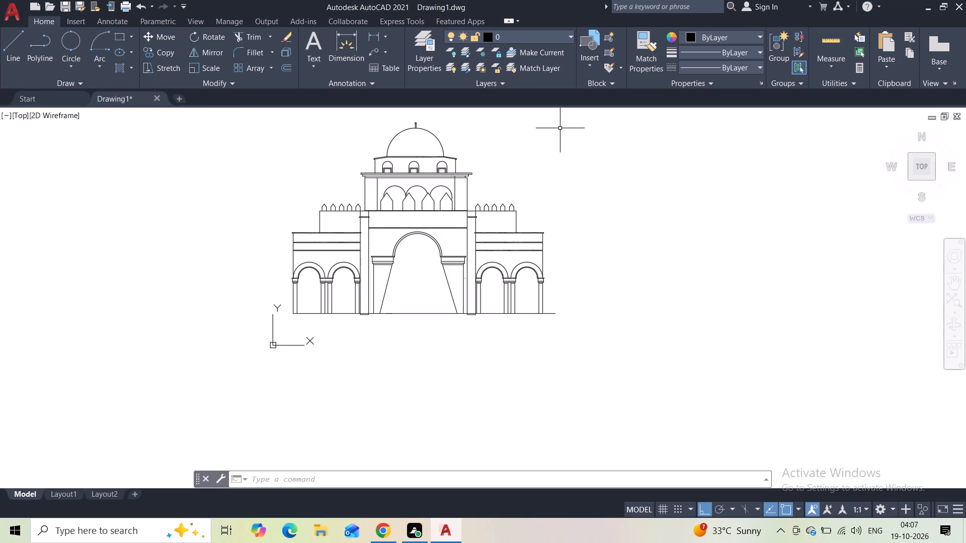
{"action": "scroll", "coordinate": [406, 243], "scroll_direction": "up", "scroll_amount": 1}
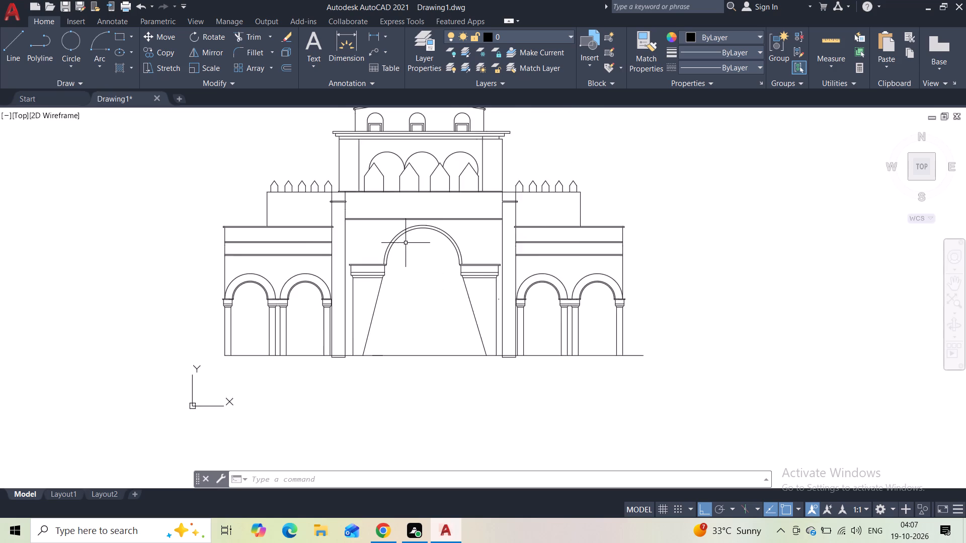
{"action": "scroll", "coordinate": [406, 244], "scroll_direction": "up", "scroll_amount": 1}
{"action": "middle_click_drag", "start_coordinate": [415, 243], "coordinate": [405, 295]}
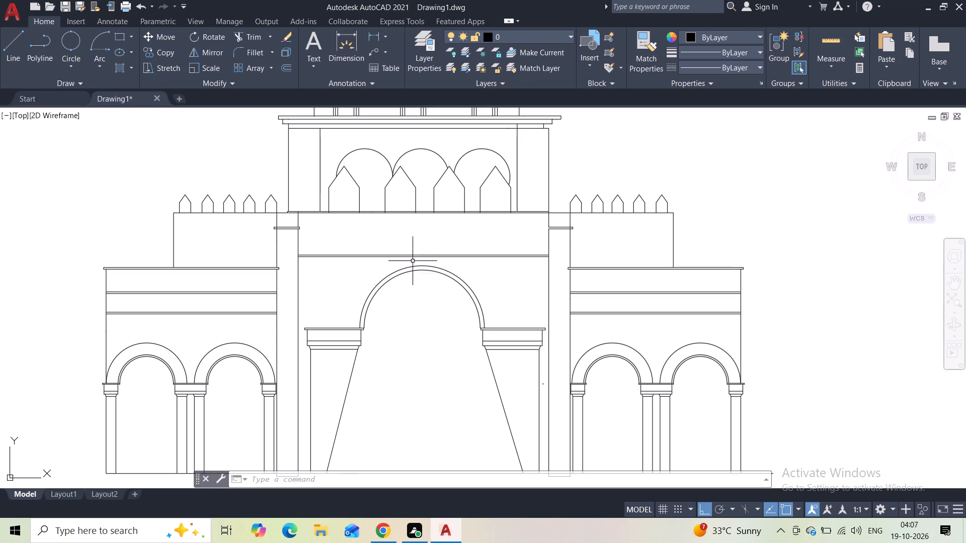
{"action": "left_click", "coordinate": [9, 47]}
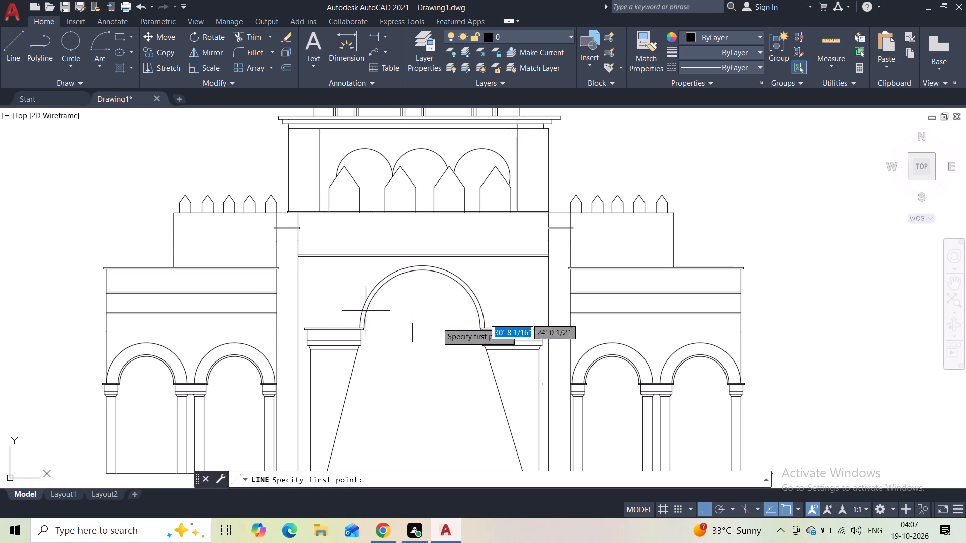
{"action": "scroll", "coordinate": [426, 274], "scroll_direction": "up", "scroll_amount": 1}
{"action": "left_click", "coordinate": [419, 258]}
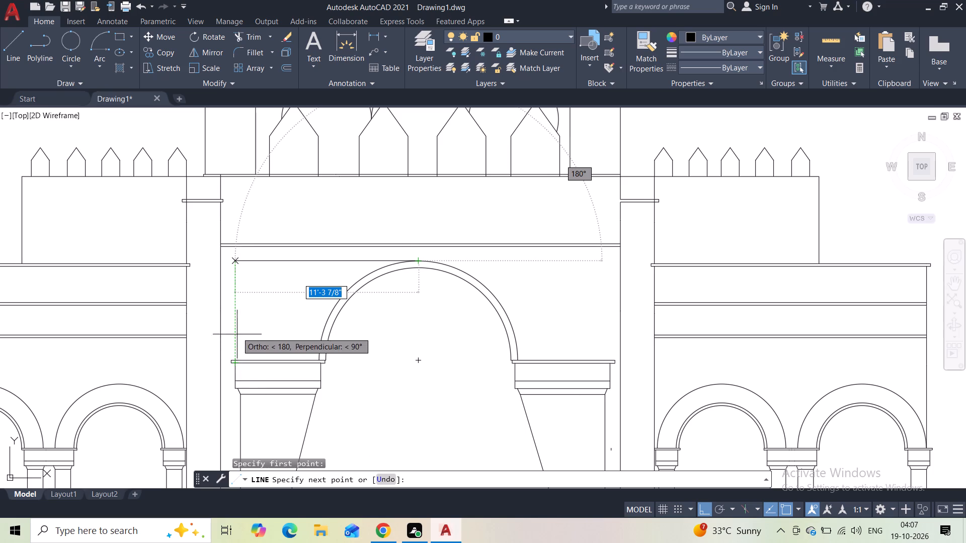
{"action": "left_click", "coordinate": [235, 261]}
{"action": "scroll", "coordinate": [236, 345], "scroll_direction": "up", "scroll_amount": 2}
{"action": "left_click", "coordinate": [232, 383]}
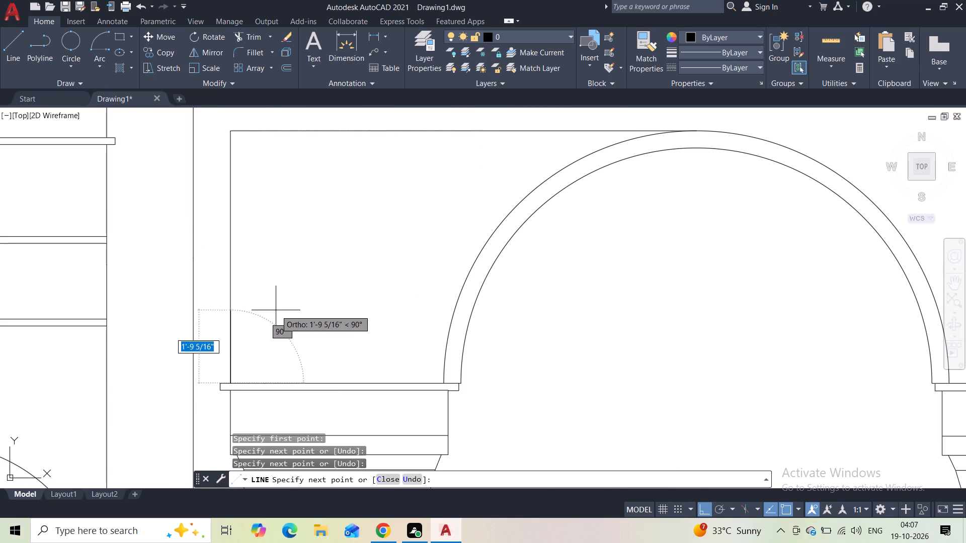
{"action": "key", "text": "Escape"}
{"action": "scroll", "coordinate": [282, 308], "scroll_direction": "down", "scroll_amount": 2}
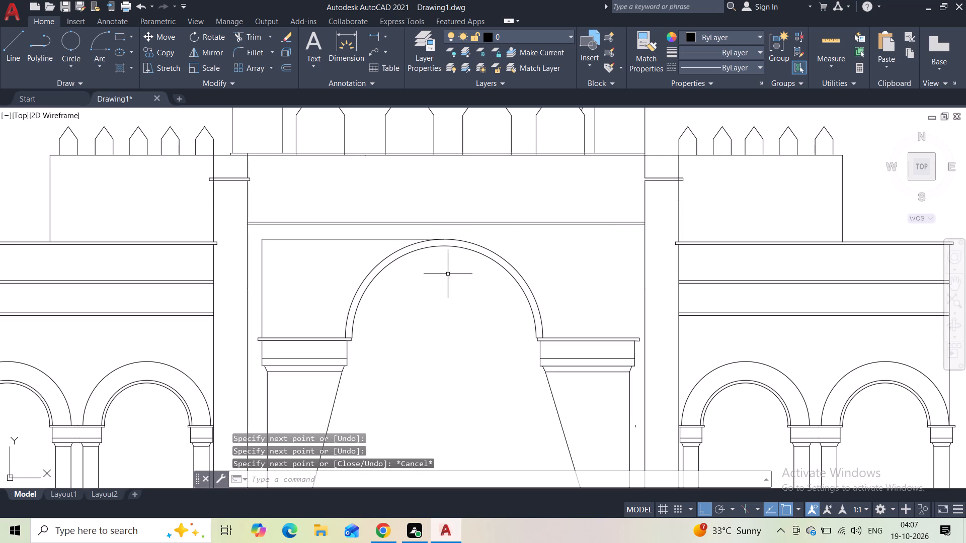
Complete the frame's right half with a horizontal line from the arch's apex and a vertical about 6'-2" high above the right cap slab's outer end.
{"action": "key", "text": "space"}
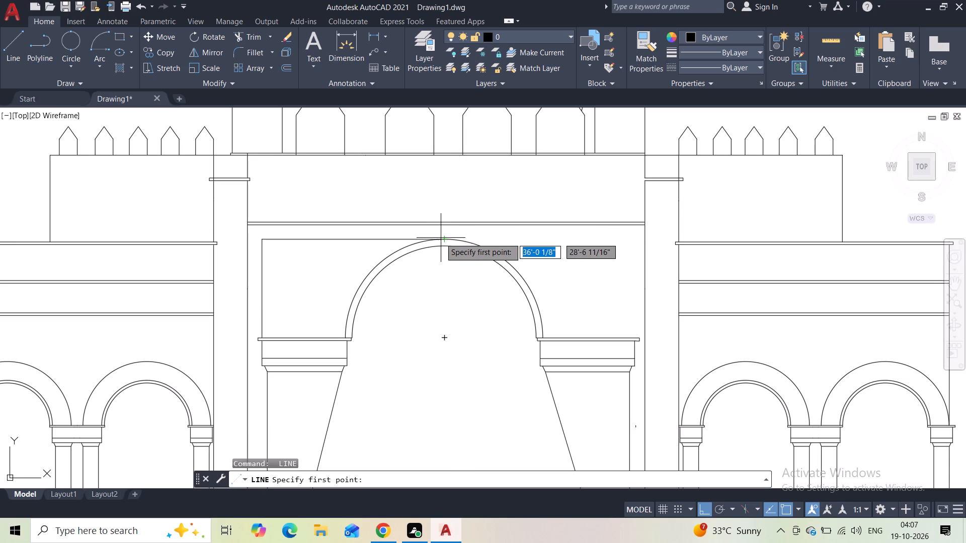
{"action": "left_click", "coordinate": [447, 239]}
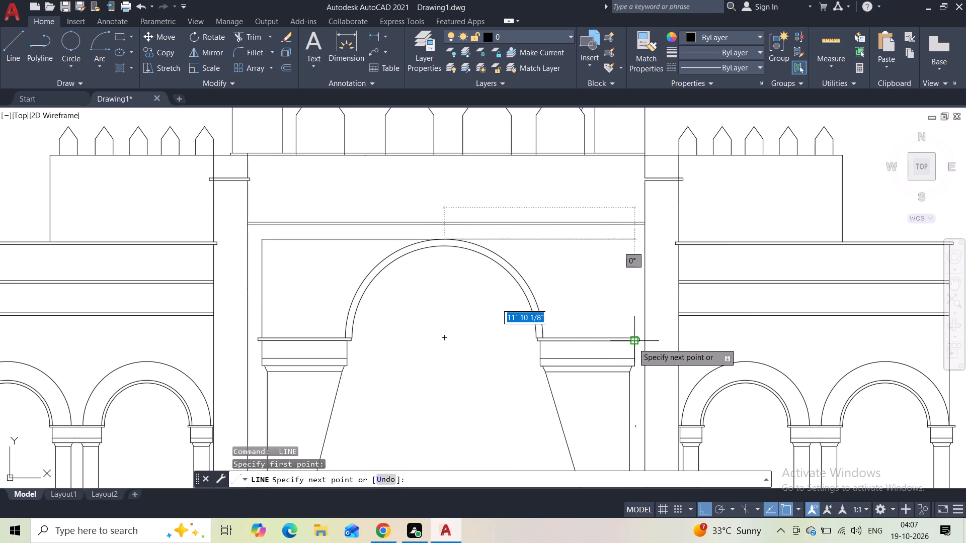
{"action": "left_click", "coordinate": [626, 236]}
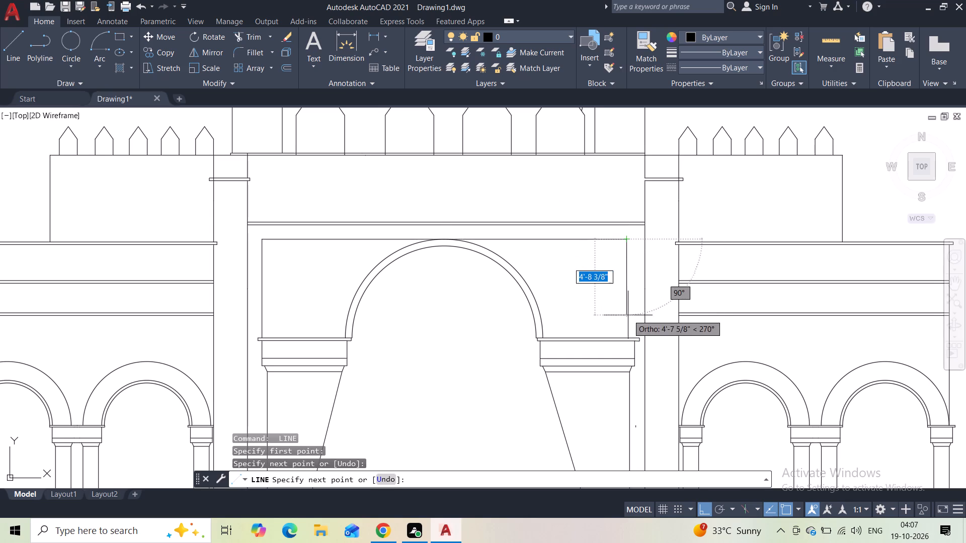
{"action": "scroll", "coordinate": [635, 308], "scroll_direction": "up", "scroll_amount": 1}
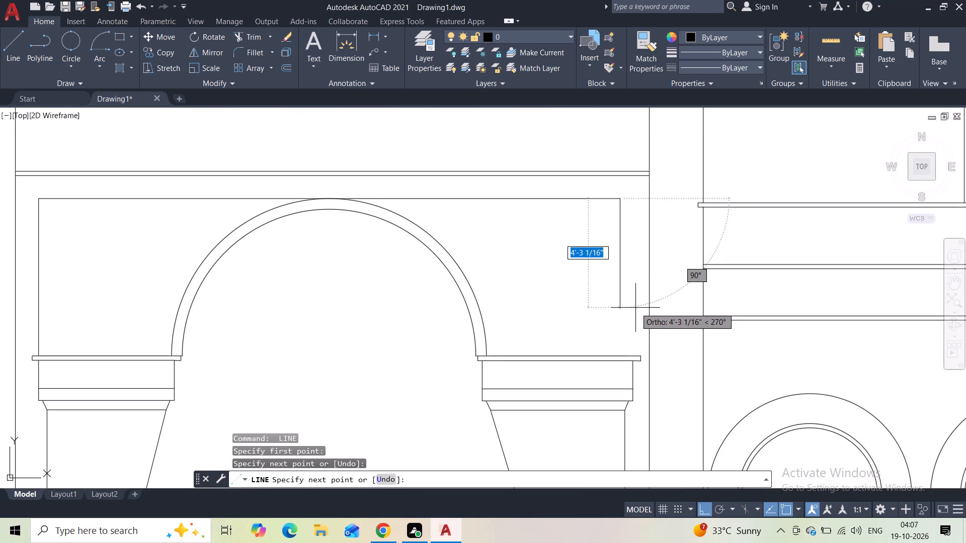
{"action": "key", "text": "Escape"}
{"action": "key", "text": "space"}
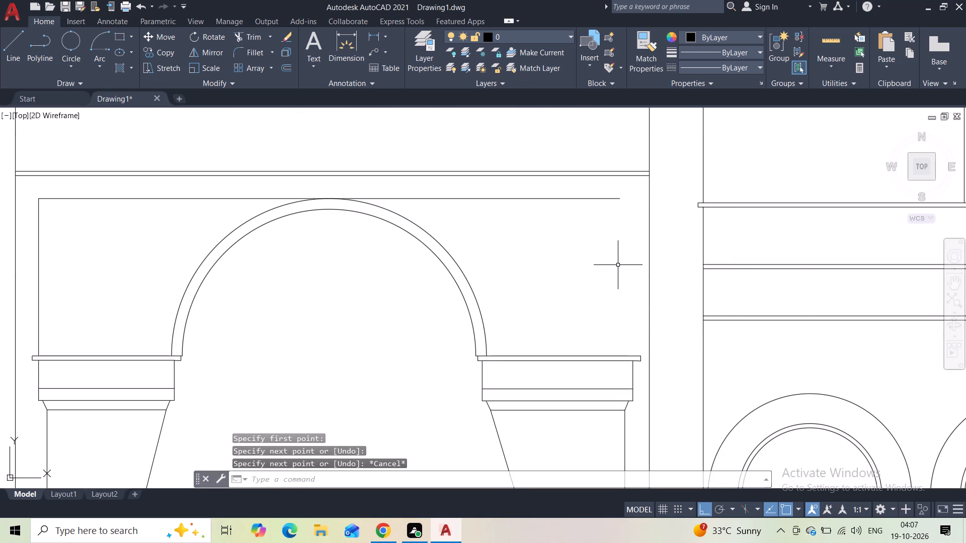
{"action": "left_click", "coordinate": [632, 352]}
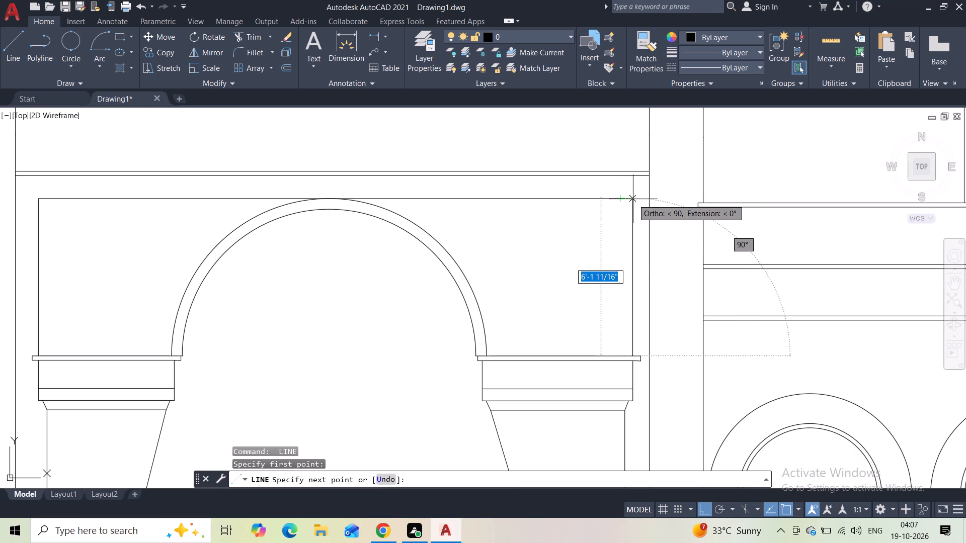
{"action": "left_click", "coordinate": [633, 199]}
{"action": "left_click", "coordinate": [621, 203]}
{"action": "key", "text": "Escape"}
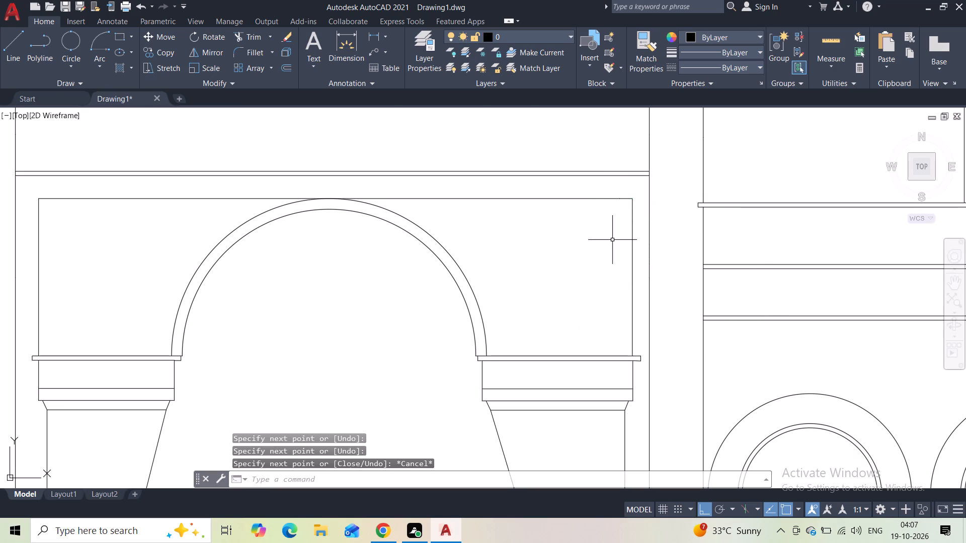
Hatch both areas between the central arch and its rectangular frame with the ANSI32 pattern at scale 34.
{"action": "scroll", "coordinate": [579, 316], "scroll_direction": "down", "scroll_amount": 2}
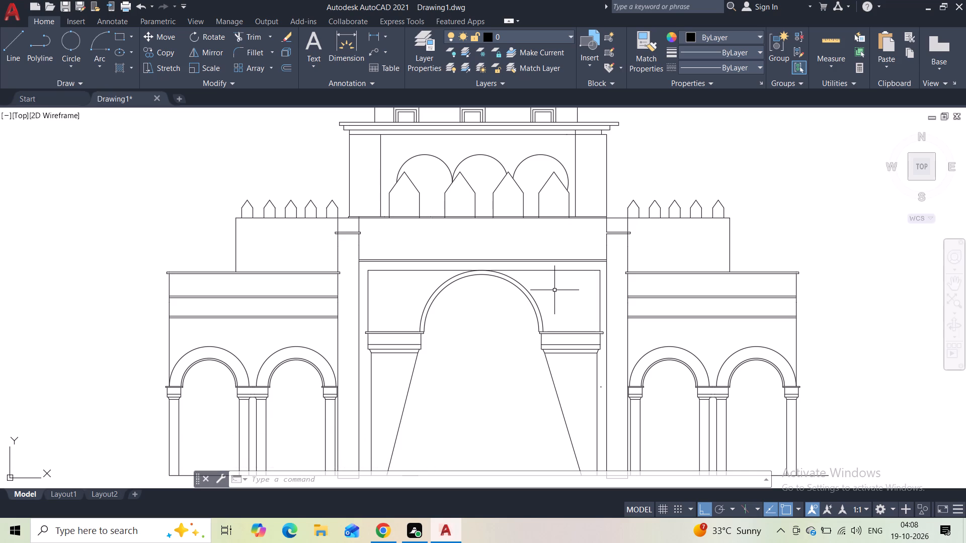
{"action": "scroll", "coordinate": [500, 327], "scroll_direction": "down", "scroll_amount": 1}
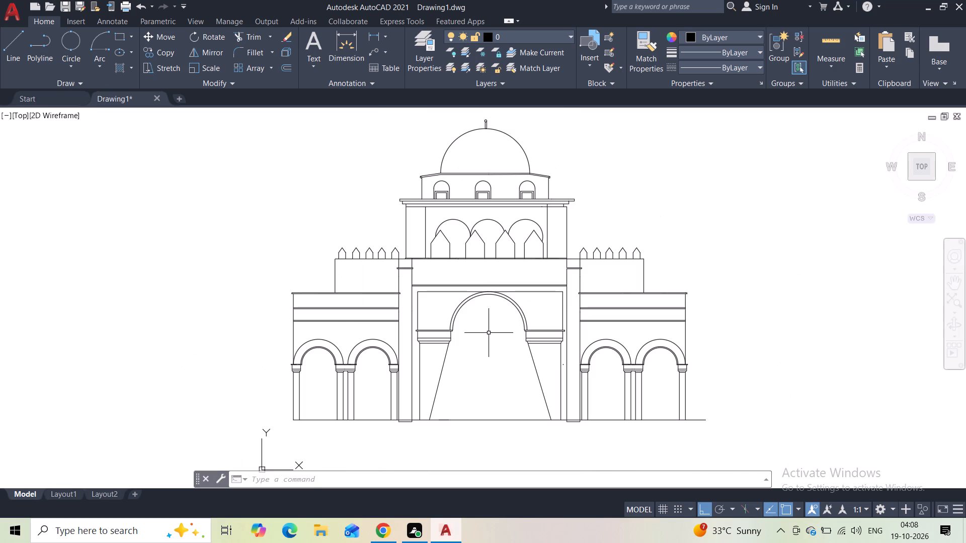
{"action": "key", "text": "h"}
{"action": "left_click", "coordinate": [520, 363]}
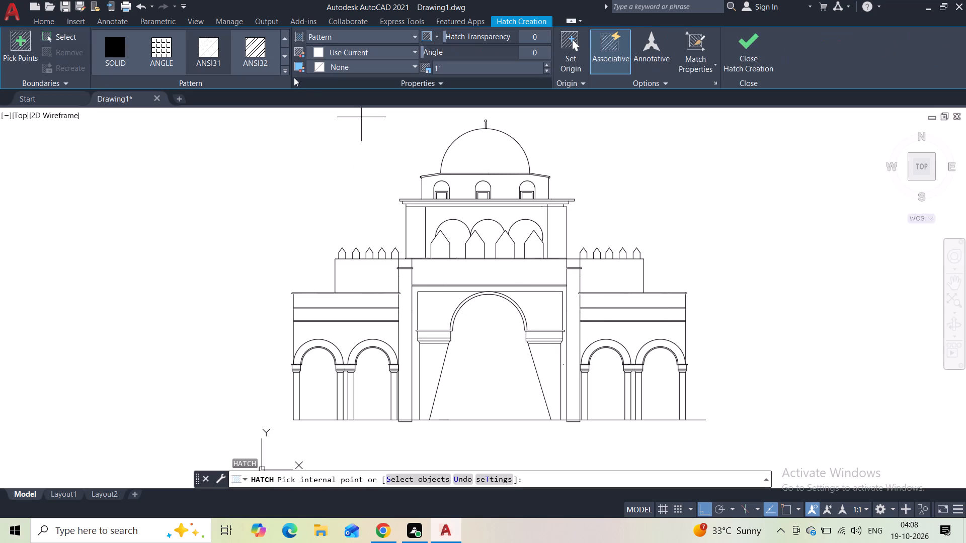
{"action": "left_click", "coordinate": [244, 49]}
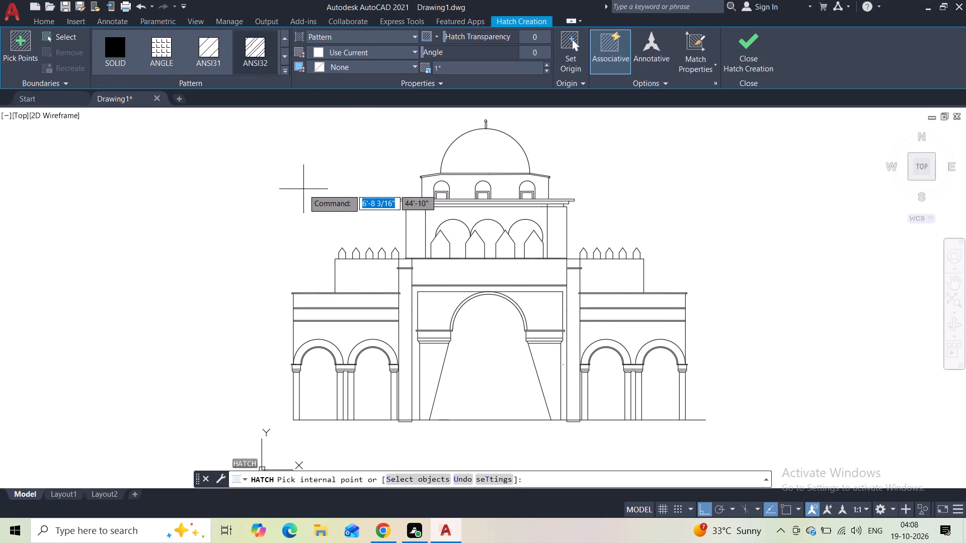
{"action": "left_click", "coordinate": [428, 307]}
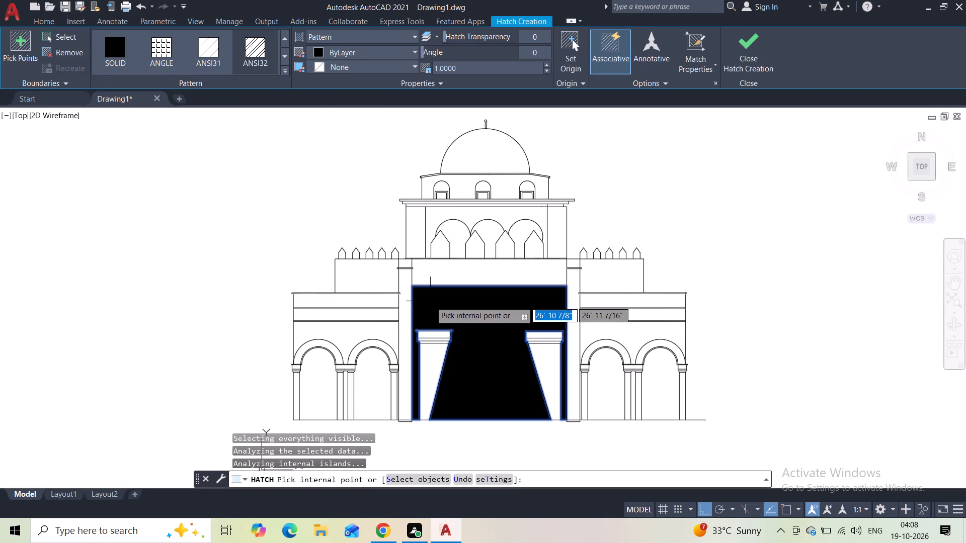
{"action": "key", "text": "ctrl+z"}
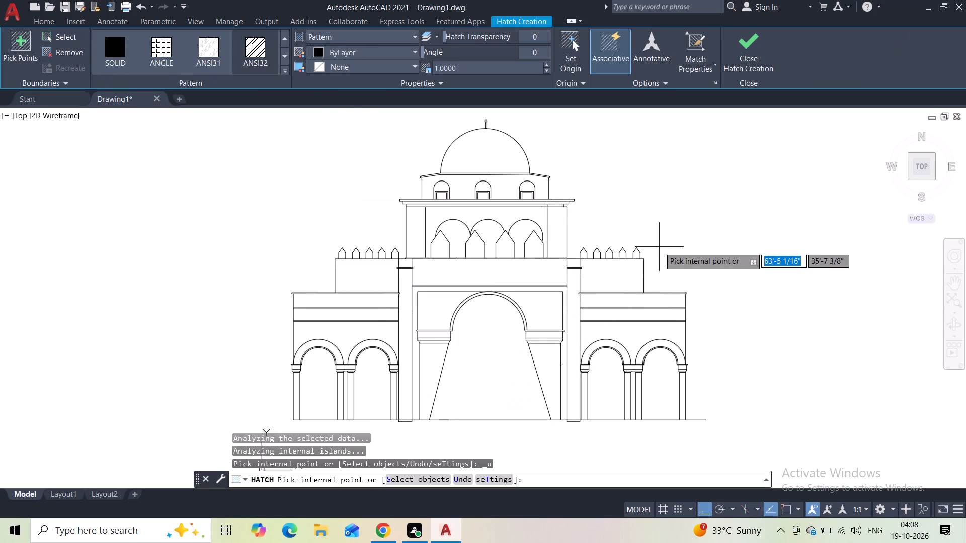
{"action": "left_click", "coordinate": [432, 302]}
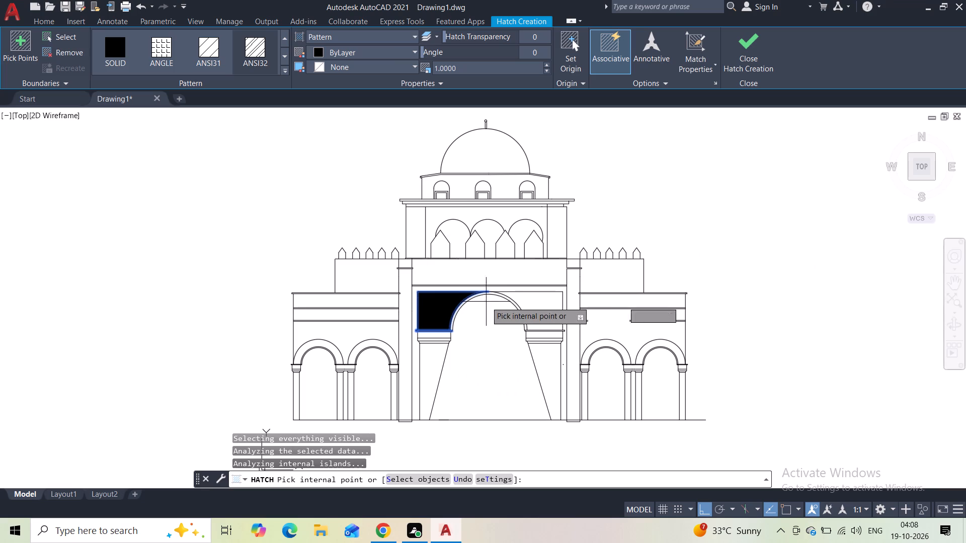
{"action": "left_click", "coordinate": [524, 301]}
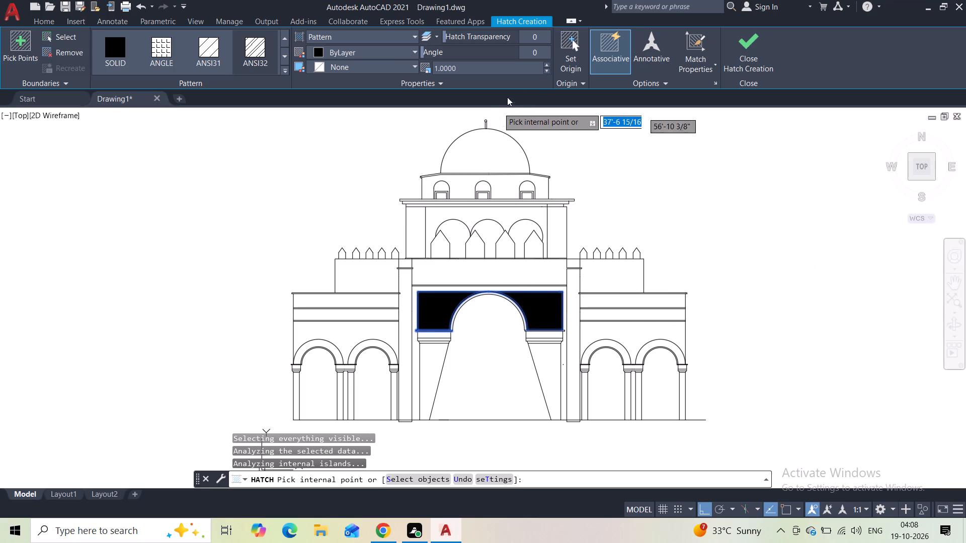
{"action": "left_click", "coordinate": [547, 66]}
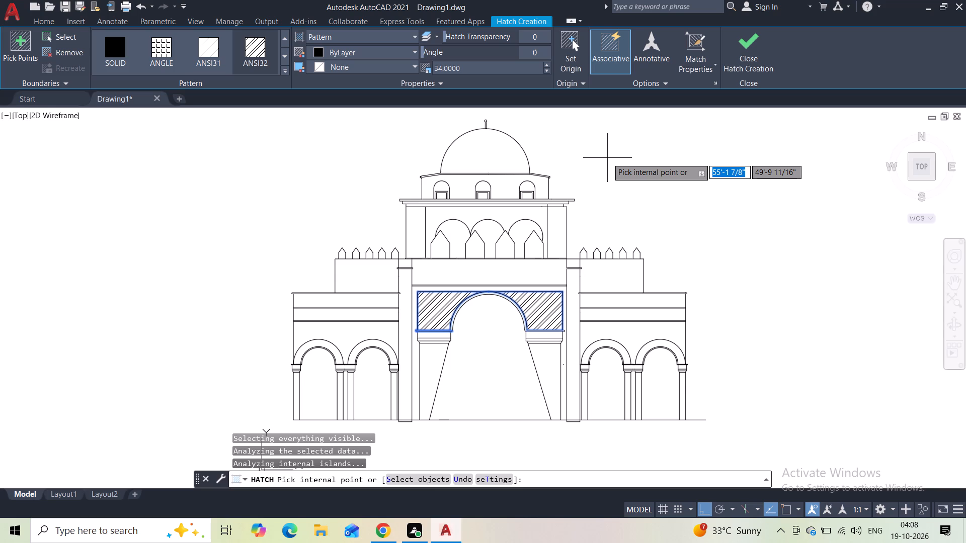
{"action": "left_click", "coordinate": [737, 80]}
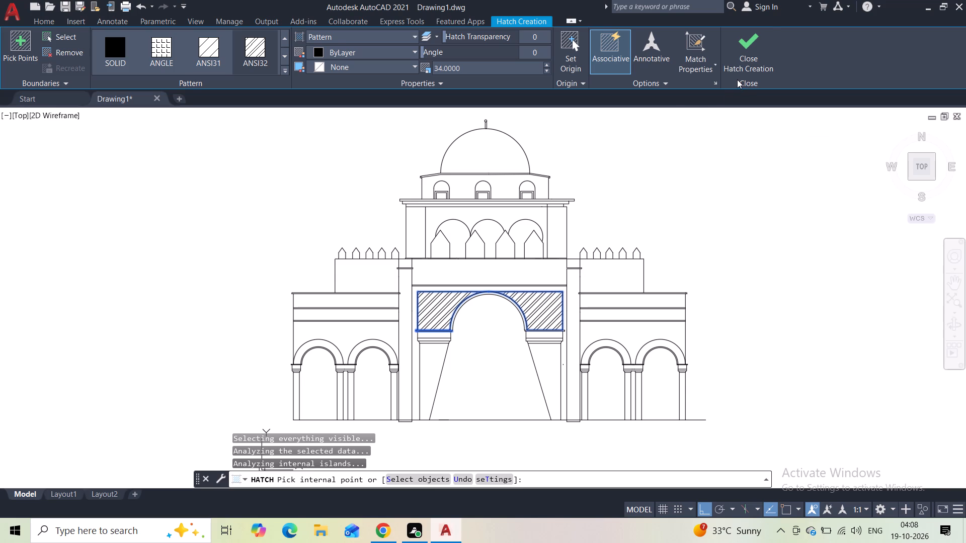
{"action": "left_click", "coordinate": [749, 57]}
{"action": "scroll", "coordinate": [667, 216], "scroll_direction": "down", "scroll_amount": 1}
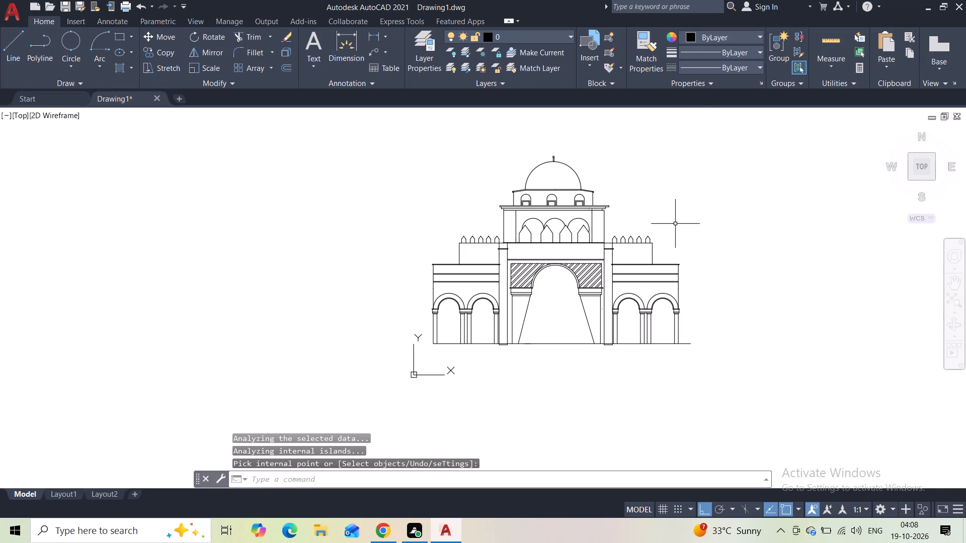
Trim the ground line where it crosses the bases of the two tall piers flanking the central bay.
{"action": "scroll", "coordinate": [676, 225], "scroll_direction": "up", "scroll_amount": 1}
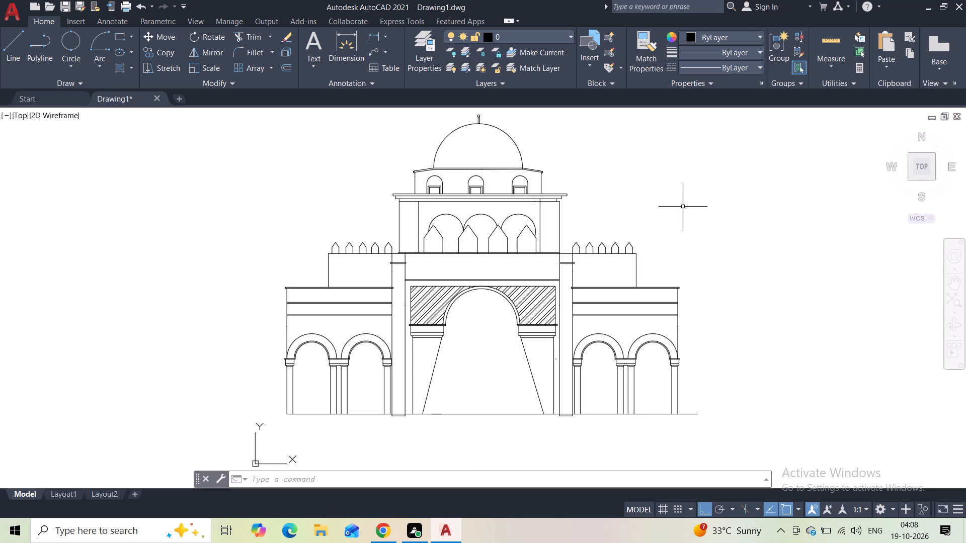
{"action": "scroll", "coordinate": [564, 421], "scroll_direction": "up", "scroll_amount": 4}
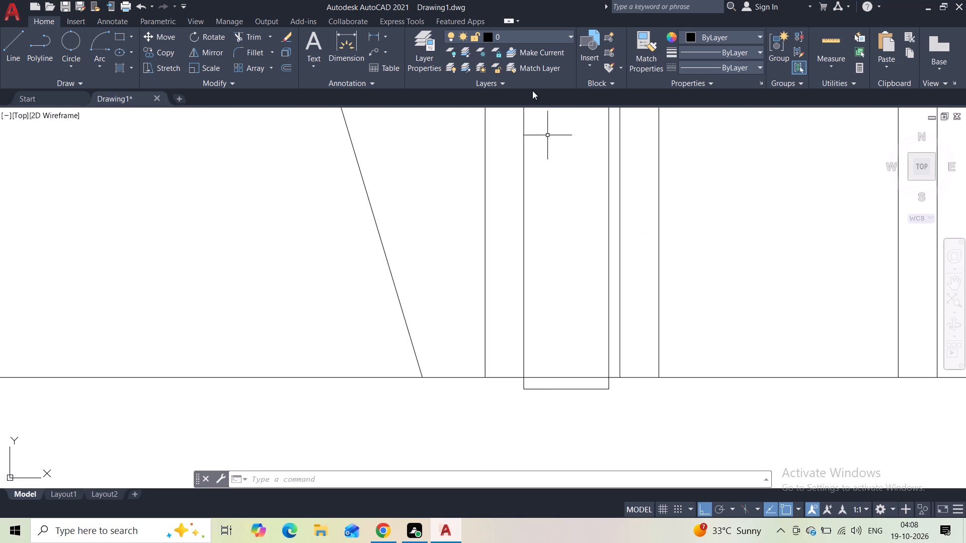
{"action": "left_click", "coordinate": [237, 31]}
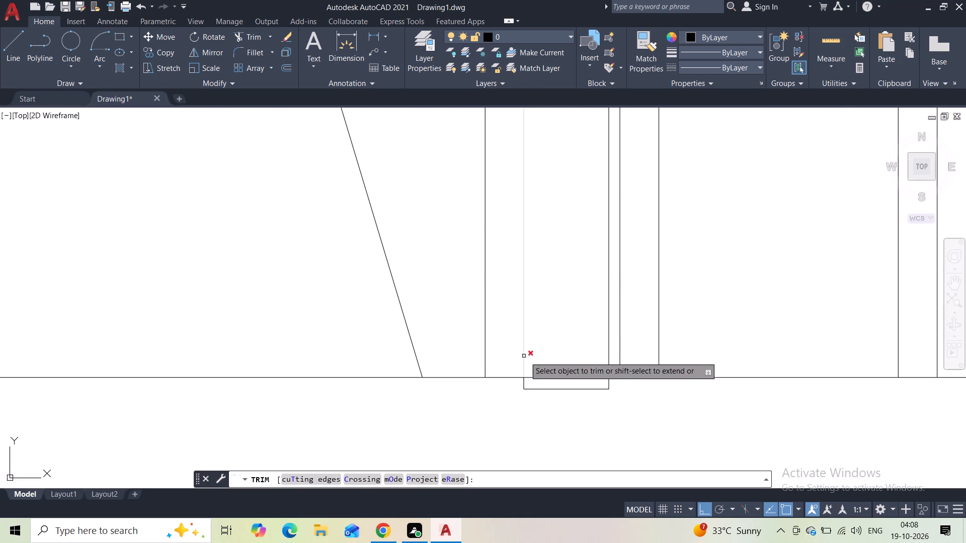
{"action": "left_click_drag", "start_coordinate": [558, 368], "coordinate": [557, 382]}
{"action": "scroll", "coordinate": [552, 361], "scroll_direction": "down", "scroll_amount": 3}
{"action": "middle_click_drag", "start_coordinate": [487, 388], "coordinate": [698, 372]}
{"action": "scroll", "coordinate": [500, 352], "scroll_direction": "up", "scroll_amount": 5}
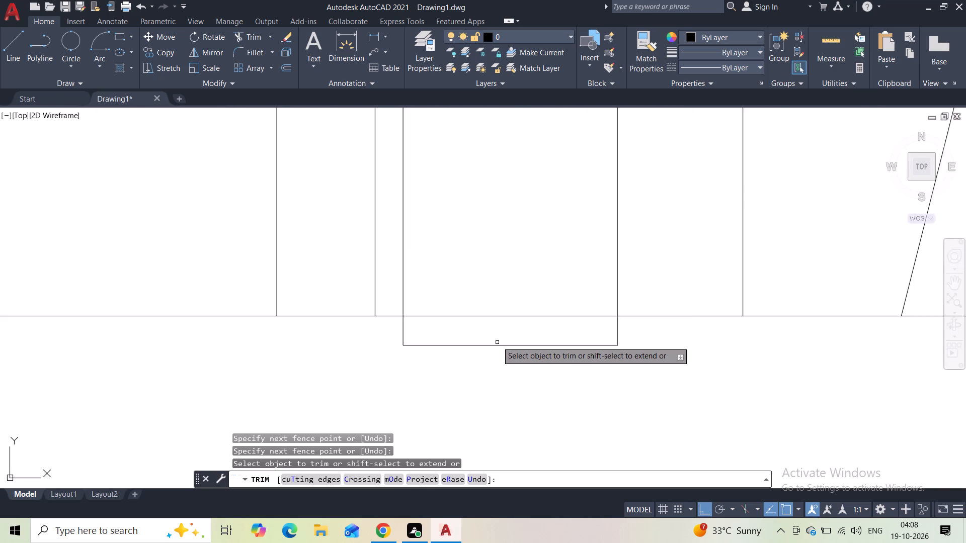
{"action": "left_click_drag", "start_coordinate": [504, 298], "coordinate": [502, 329]}
{"action": "scroll", "coordinate": [514, 317], "scroll_direction": "down", "scroll_amount": 4}
{"action": "scroll", "coordinate": [580, 329], "scroll_direction": "down", "scroll_amount": 2}
{"action": "middle_click_drag", "start_coordinate": [602, 349], "coordinate": [478, 359]}
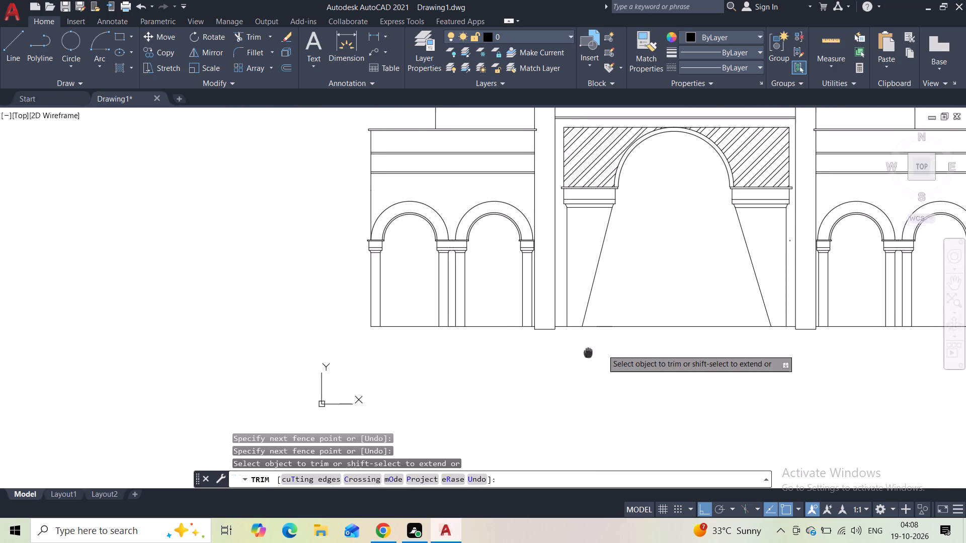
Trim the left tall pier's inner vertical edge where it pokes into the thin band under the upper storey.
{"action": "middle_click_drag", "start_coordinate": [478, 359], "coordinate": [475, 362]}
{"action": "scroll", "coordinate": [473, 361], "scroll_direction": "down", "scroll_amount": 1}
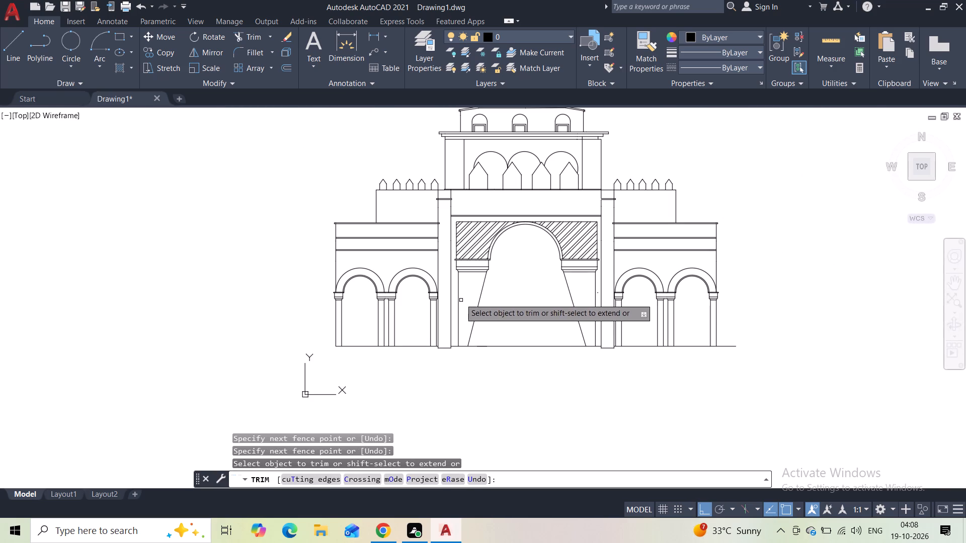
{"action": "scroll", "coordinate": [445, 229], "scroll_direction": "up", "scroll_amount": 2}
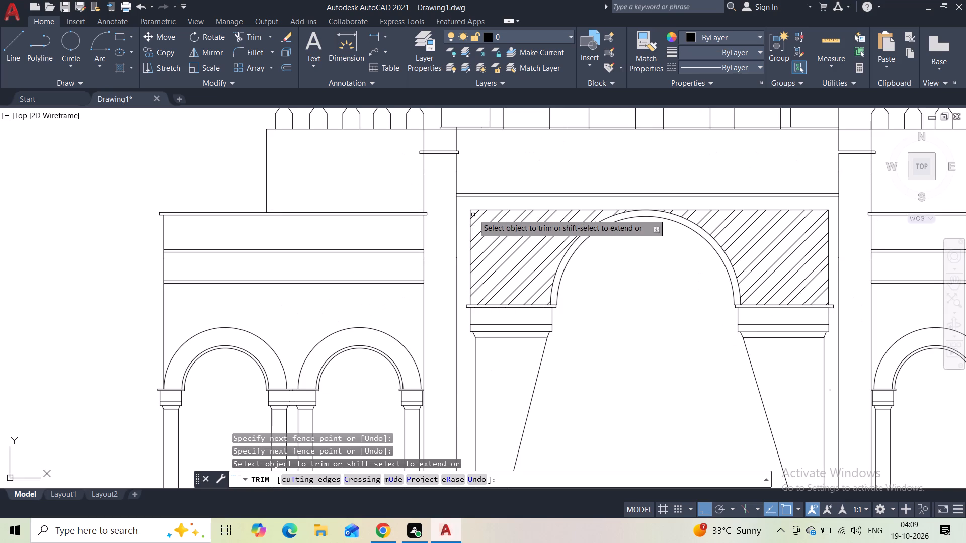
{"action": "key", "text": "Escape"}
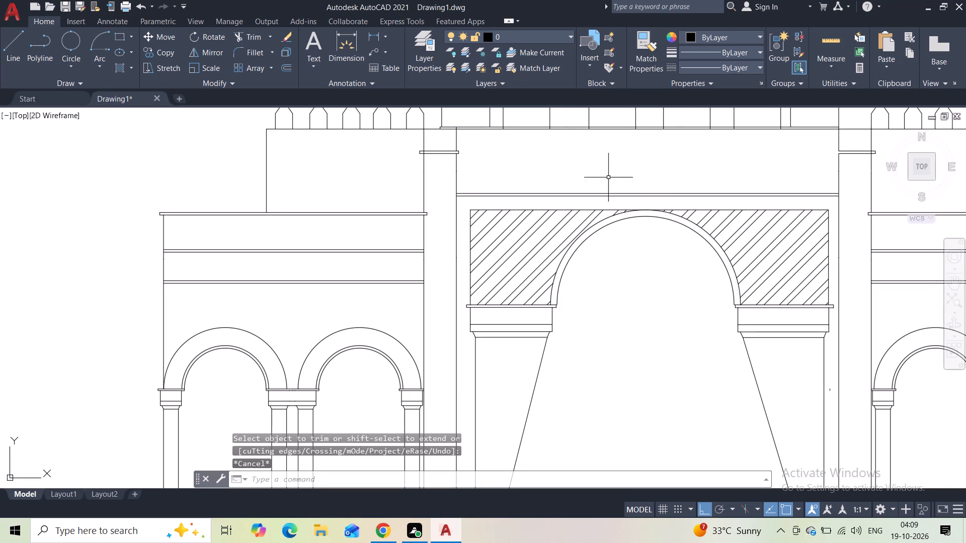
{"action": "middle_click_drag", "start_coordinate": [648, 174], "coordinate": [376, 223]}
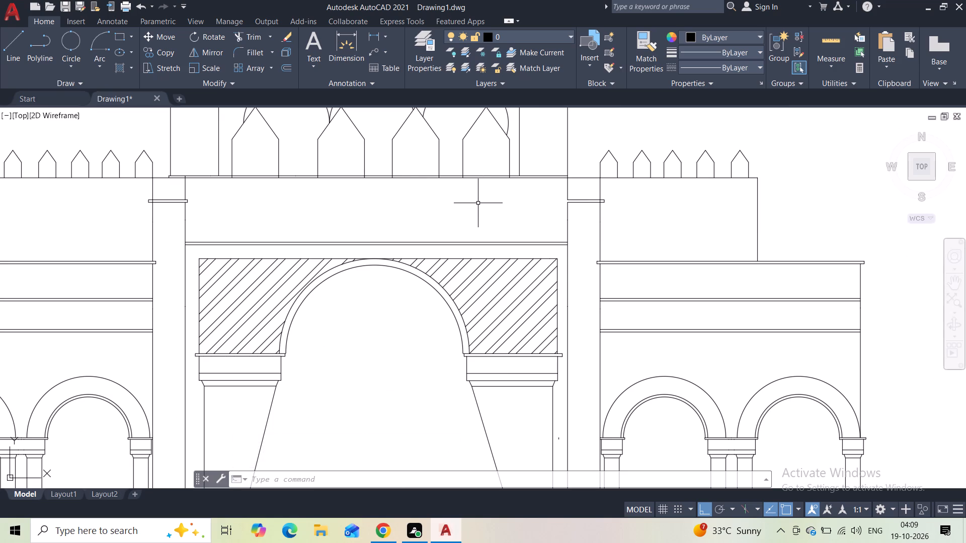
{"action": "scroll", "coordinate": [195, 180], "scroll_direction": "up", "scroll_amount": 3}
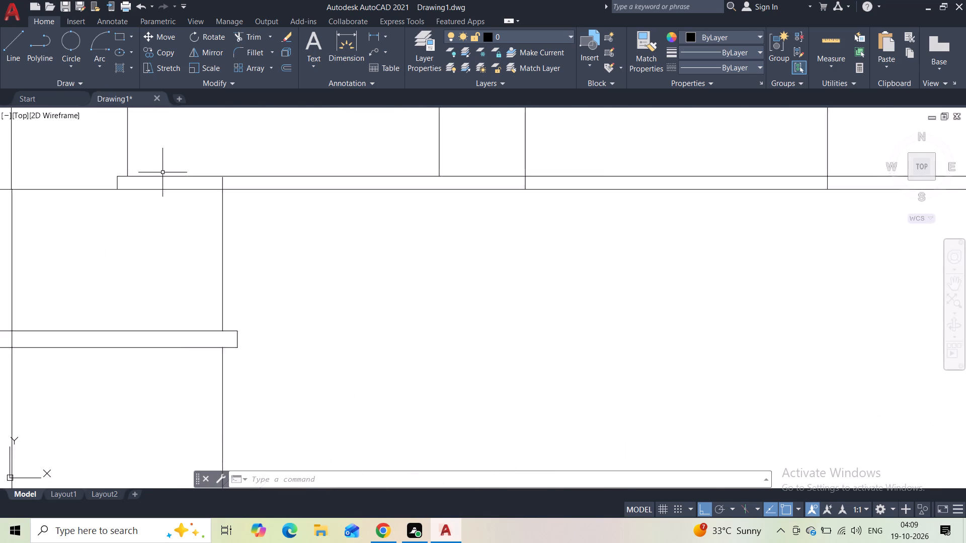
{"action": "scroll", "coordinate": [163, 172], "scroll_direction": "up", "scroll_amount": 2}
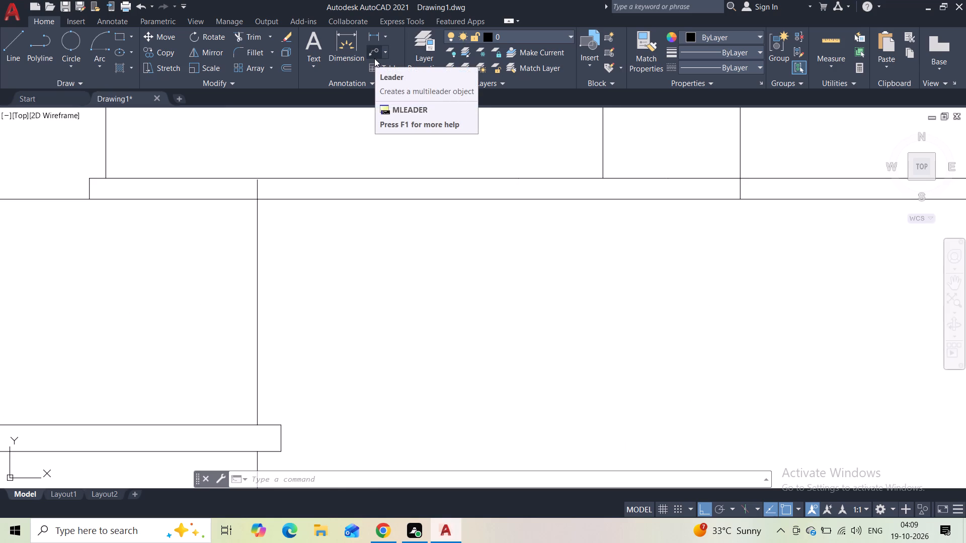
{"action": "left_click", "coordinate": [253, 38]}
{"action": "left_click_drag", "start_coordinate": [272, 184], "coordinate": [248, 188]}
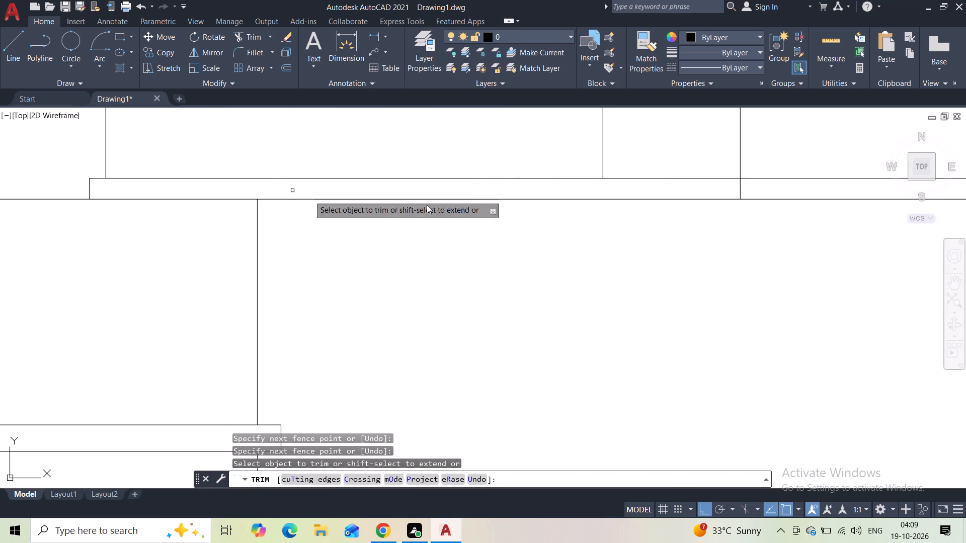
Trim the thin band's upper line inside the bases of the four large pointed merlons above the central bay.
{"action": "scroll", "coordinate": [427, 205], "scroll_direction": "down", "scroll_amount": 3}
{"action": "middle_click_drag", "start_coordinate": [469, 242], "coordinate": [165, 244]}
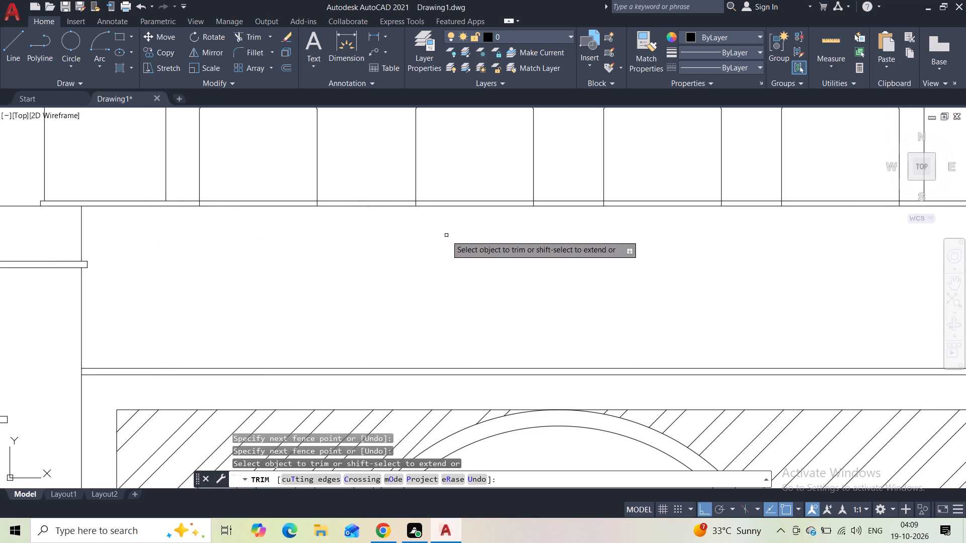
{"action": "scroll", "coordinate": [246, 232], "scroll_direction": "up", "scroll_amount": 2}
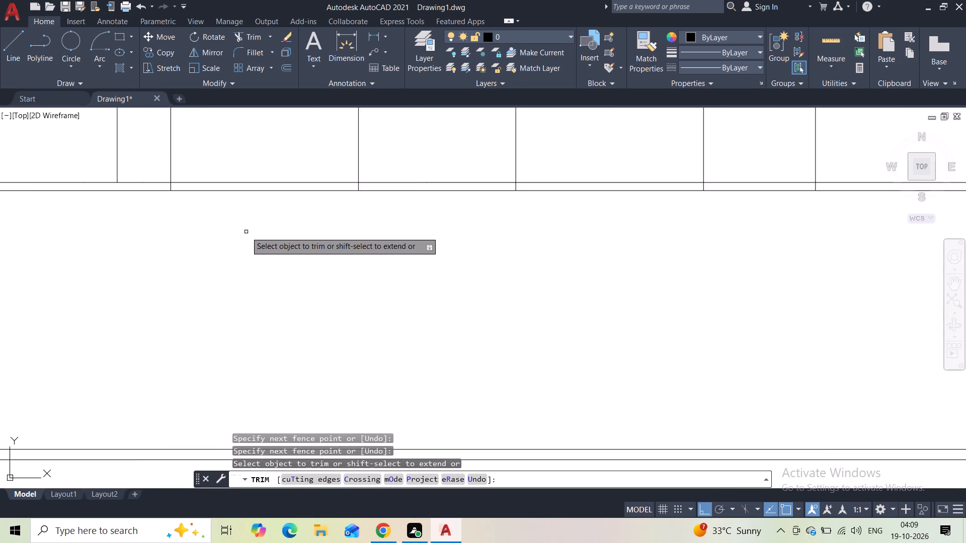
{"action": "scroll", "coordinate": [246, 232], "scroll_direction": "down", "scroll_amount": 4}
{"action": "scroll", "coordinate": [246, 231], "scroll_direction": "up", "scroll_amount": 2}
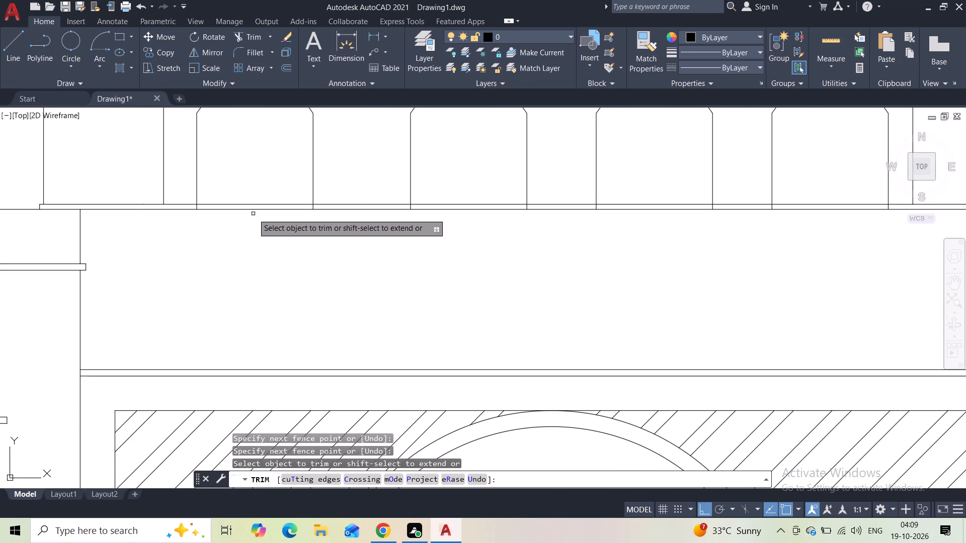
{"action": "left_click", "coordinate": [260, 205]}
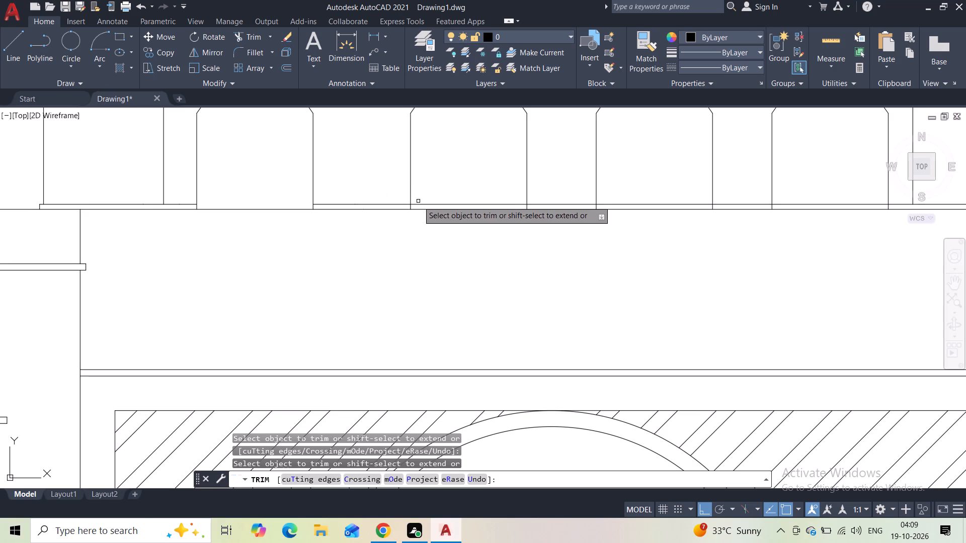
{"action": "left_click", "coordinate": [419, 203]}
{"action": "left_click", "coordinate": [677, 203]}
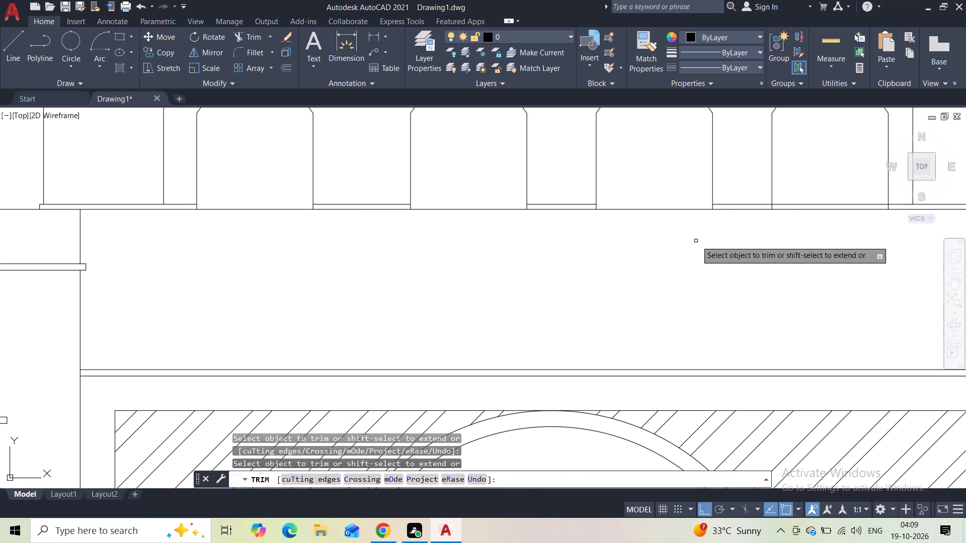
{"action": "middle_click_drag", "start_coordinate": [697, 242], "coordinate": [431, 284]}
{"action": "left_click", "coordinate": [524, 246]}
{"action": "scroll", "coordinate": [597, 279], "scroll_direction": "down", "scroll_amount": 2}
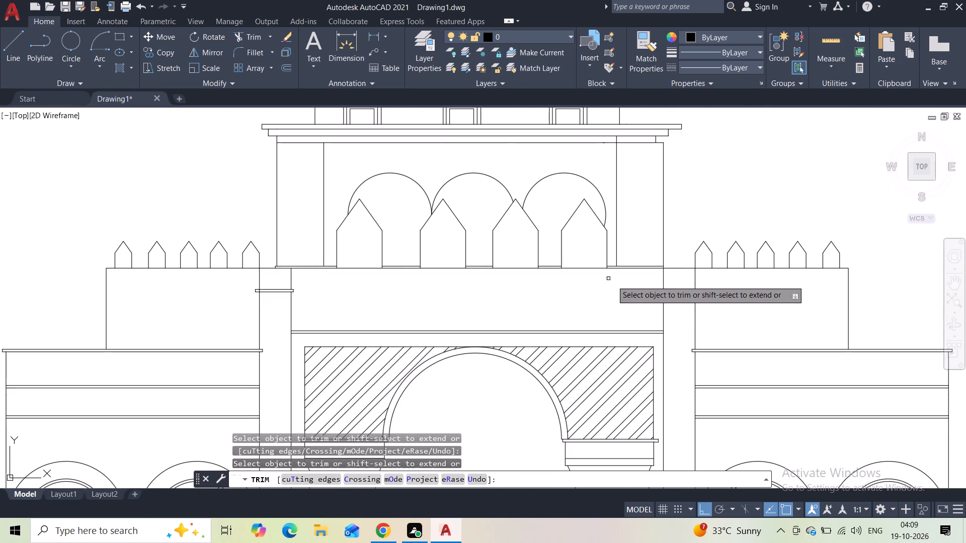
{"action": "middle_click_drag", "start_coordinate": [627, 292], "coordinate": [510, 296]}
{"action": "key", "text": "Escape"}
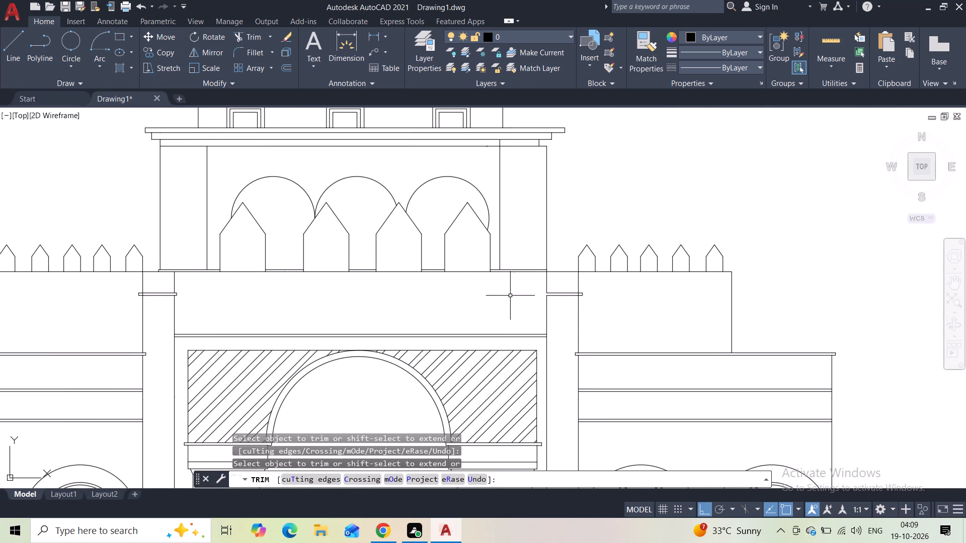
Draw the missing inner end of the right tall pier's moulding, projecting past the pier's edge and about 2 3/4" high.
{"action": "left_click", "coordinate": [25, 54]}
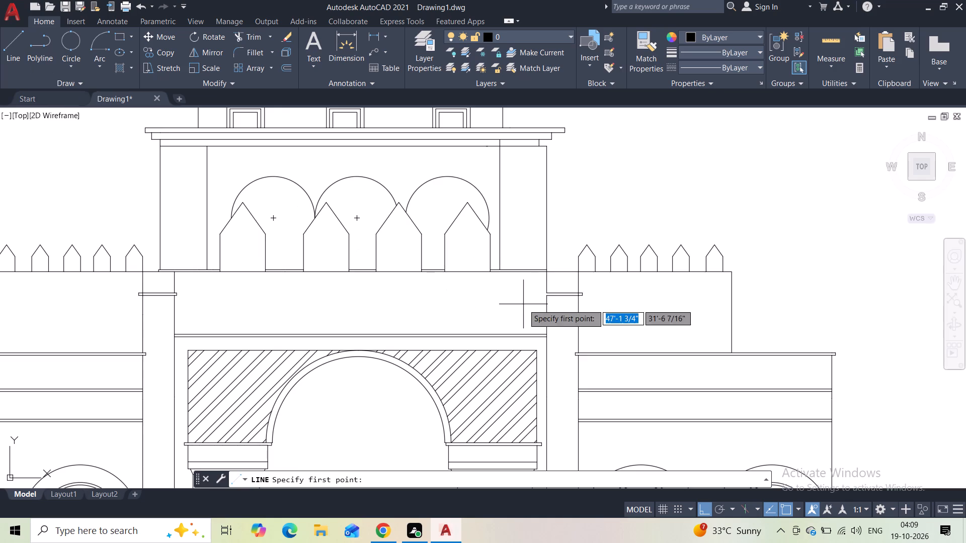
{"action": "scroll", "coordinate": [523, 304], "scroll_direction": "up", "scroll_amount": 3}
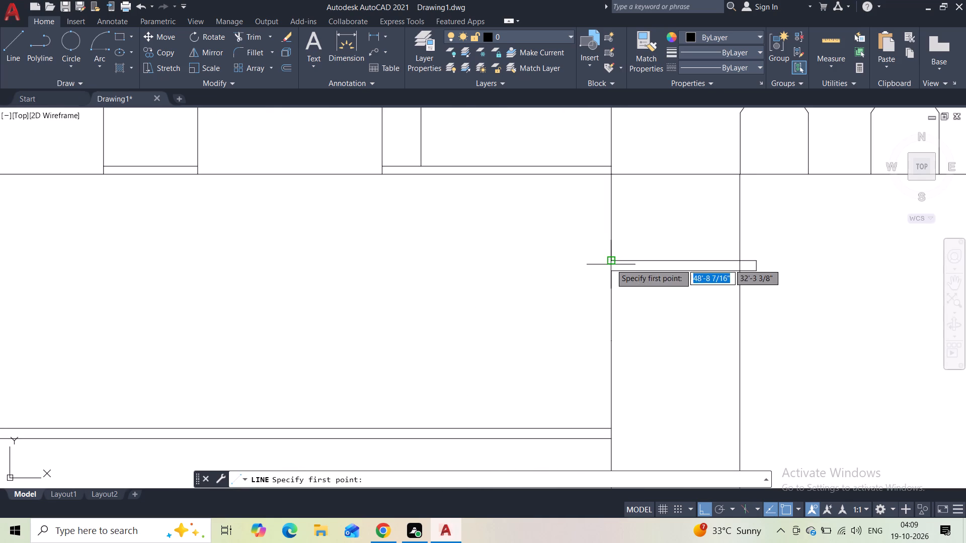
{"action": "left_click", "coordinate": [611, 264]}
{"action": "left_click", "coordinate": [593, 264]}
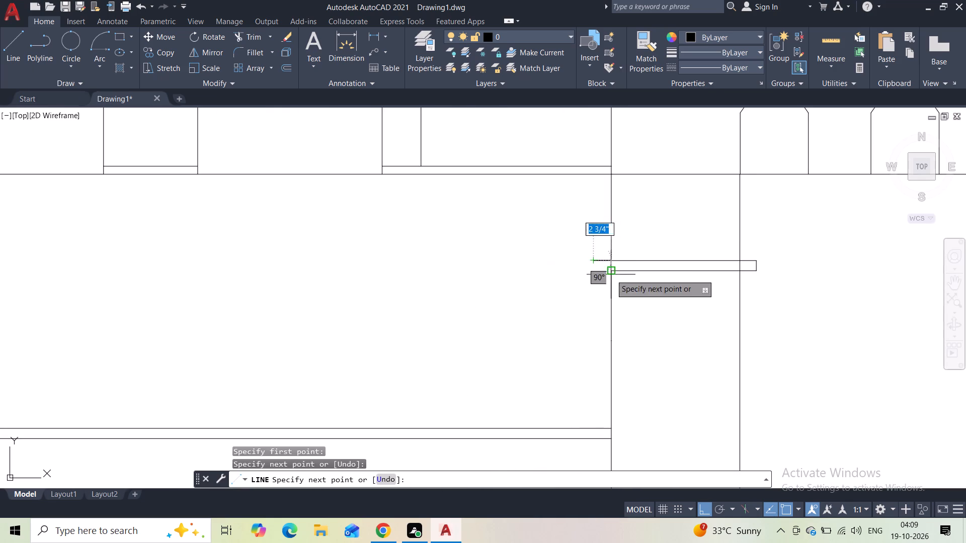
{"action": "left_click", "coordinate": [599, 276]}
{"action": "left_click", "coordinate": [609, 275]}
{"action": "key", "text": "Escape"}
Shorten the right wing's ground line so it ends at the outer edge of the outermost right column.
{"action": "scroll", "coordinate": [604, 297], "scroll_direction": "down", "scroll_amount": 3}
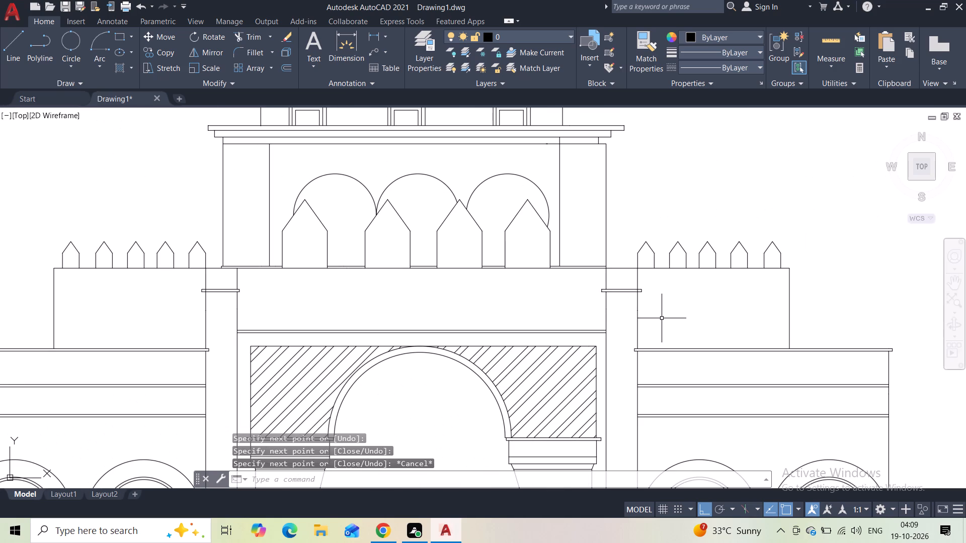
{"action": "scroll", "coordinate": [663, 296], "scroll_direction": "down", "scroll_amount": 1}
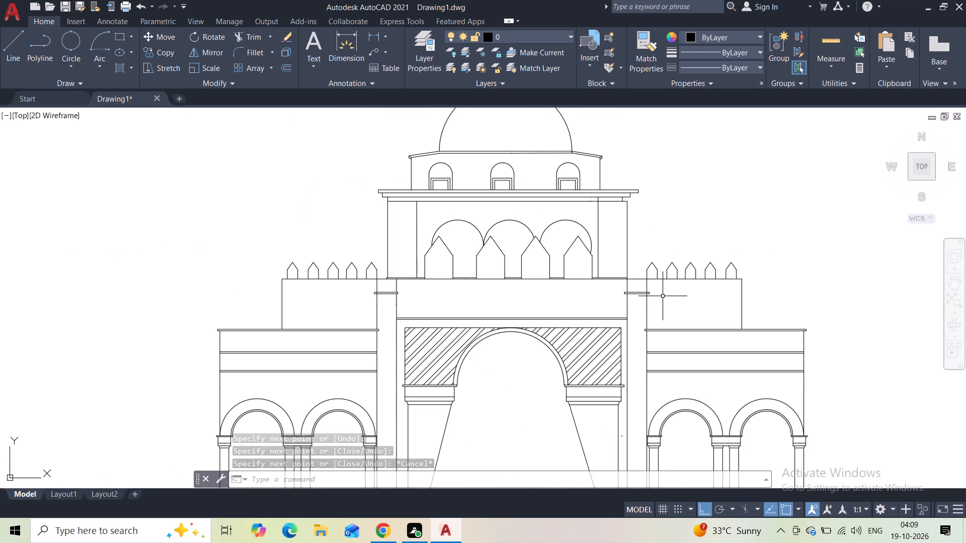
{"action": "scroll", "coordinate": [663, 297], "scroll_direction": "down", "scroll_amount": 1}
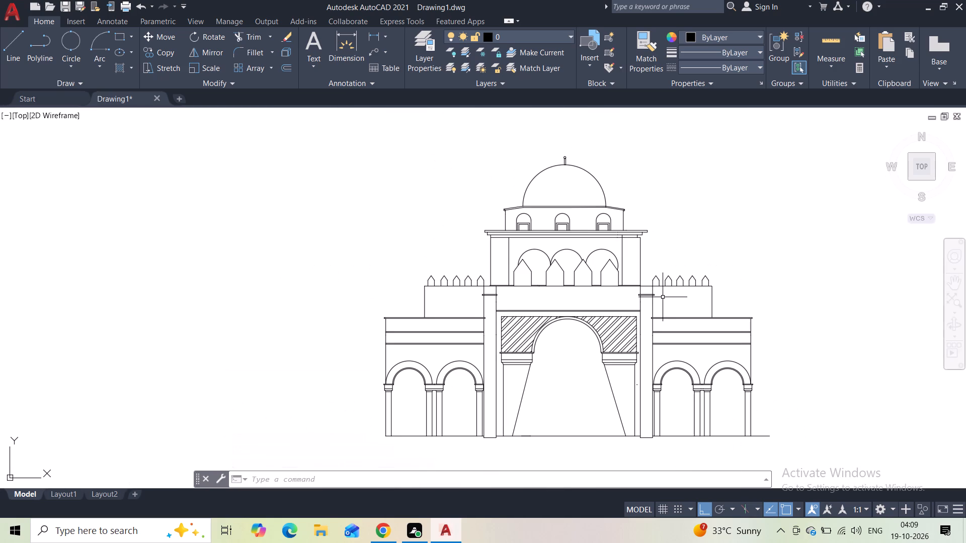
{"action": "middle_click_drag", "start_coordinate": [663, 299], "coordinate": [561, 229]}
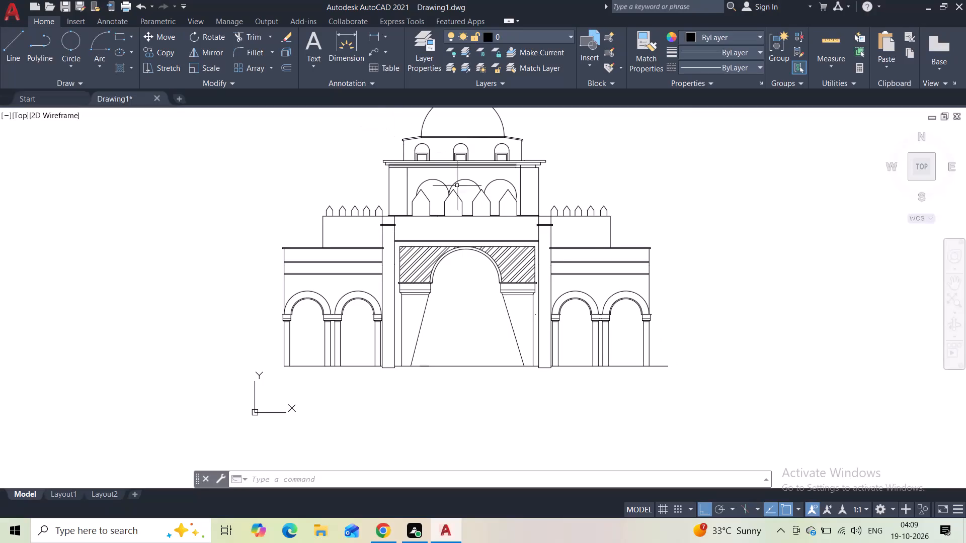
{"action": "scroll", "coordinate": [669, 356], "scroll_direction": "up", "scroll_amount": 3}
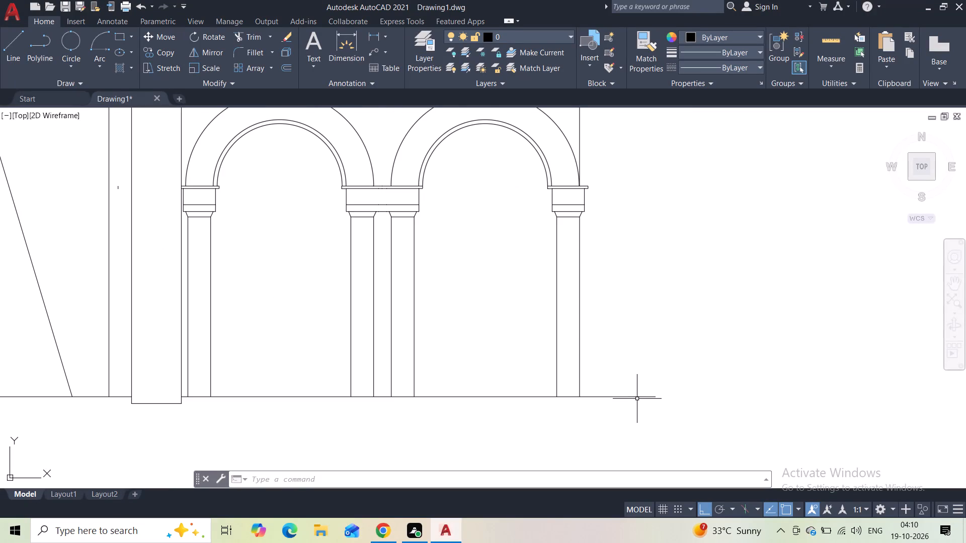
{"action": "left_click", "coordinate": [634, 395]}
{"action": "left_click", "coordinate": [659, 398]}
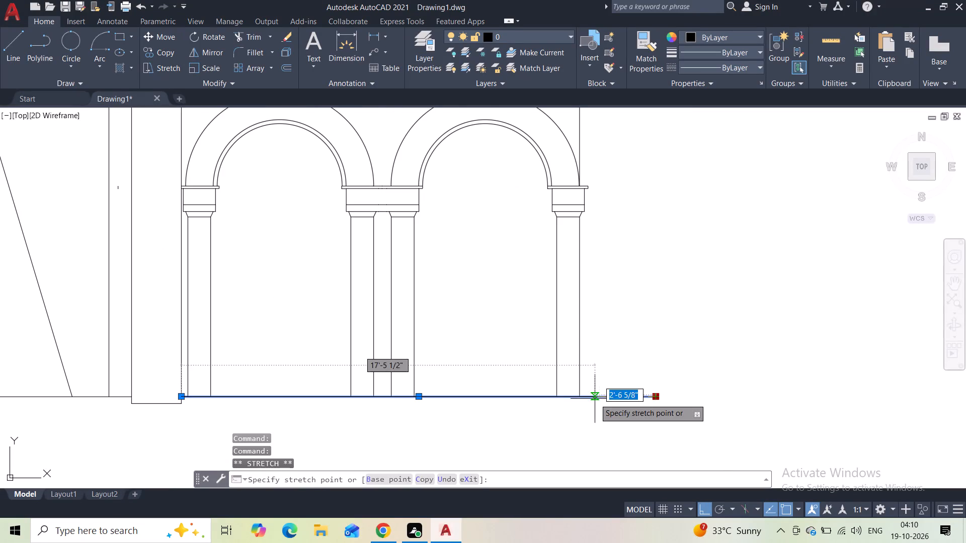
{"action": "left_click", "coordinate": [581, 398]}
{"action": "key", "text": "Escape"}
Delete the short stray line on the ground line near the left foot of the central opening.
{"action": "scroll", "coordinate": [631, 327], "scroll_direction": "down", "scroll_amount": 2}
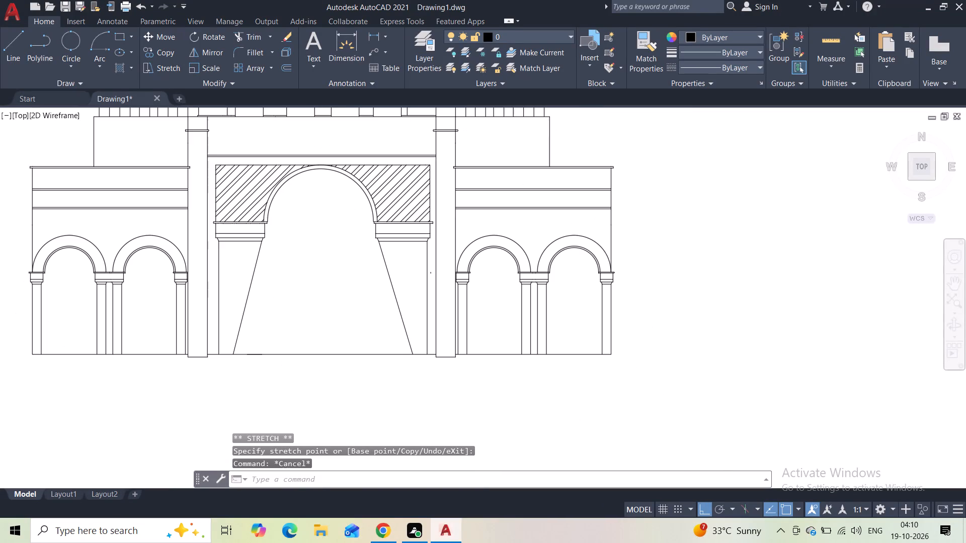
{"action": "scroll", "coordinate": [631, 327], "scroll_direction": "down", "scroll_amount": 1}
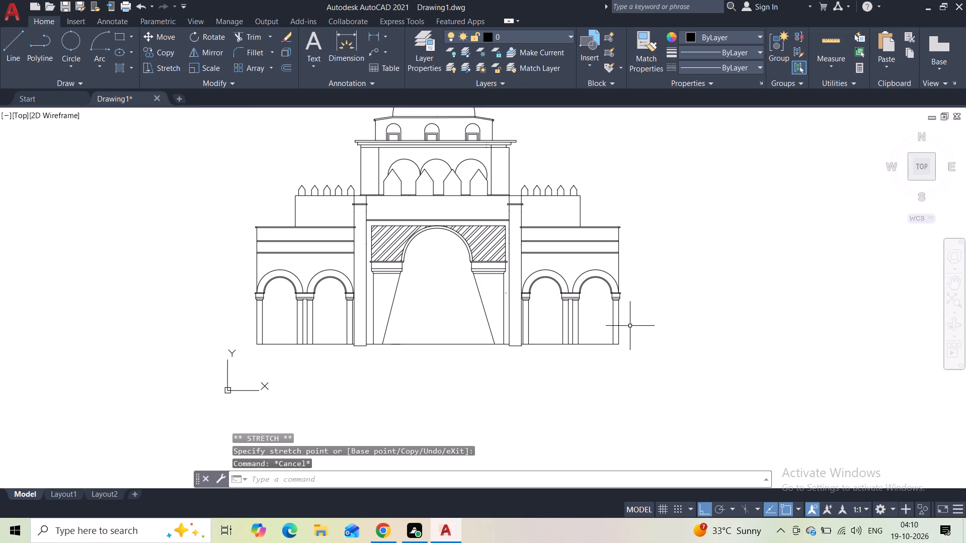
{"action": "scroll", "coordinate": [628, 295], "scroll_direction": "down", "scroll_amount": 2}
{"action": "middle_click_drag", "start_coordinate": [631, 265], "coordinate": [613, 297]}
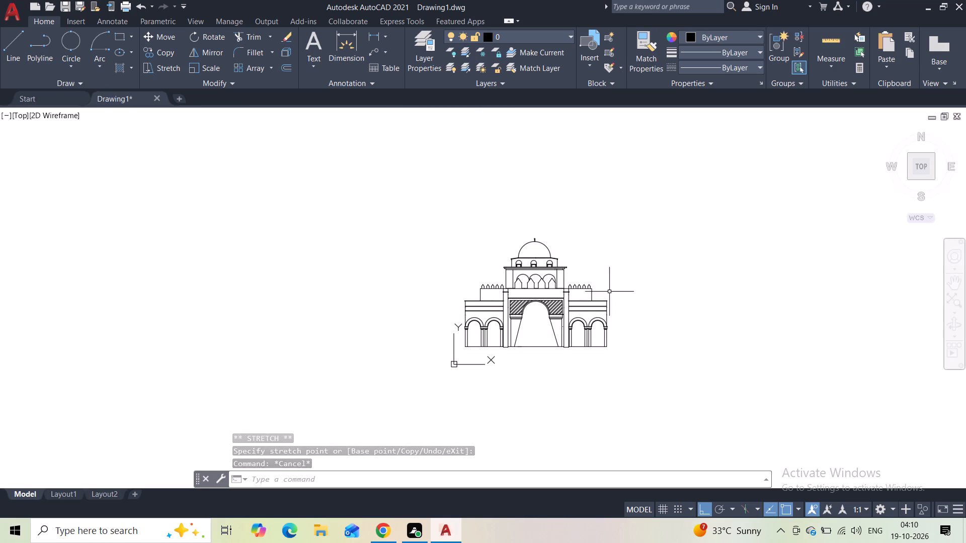
{"action": "scroll", "coordinate": [592, 274], "scroll_direction": "up", "scroll_amount": 2}
{"action": "scroll", "coordinate": [592, 274], "scroll_direction": "down", "scroll_amount": 1}
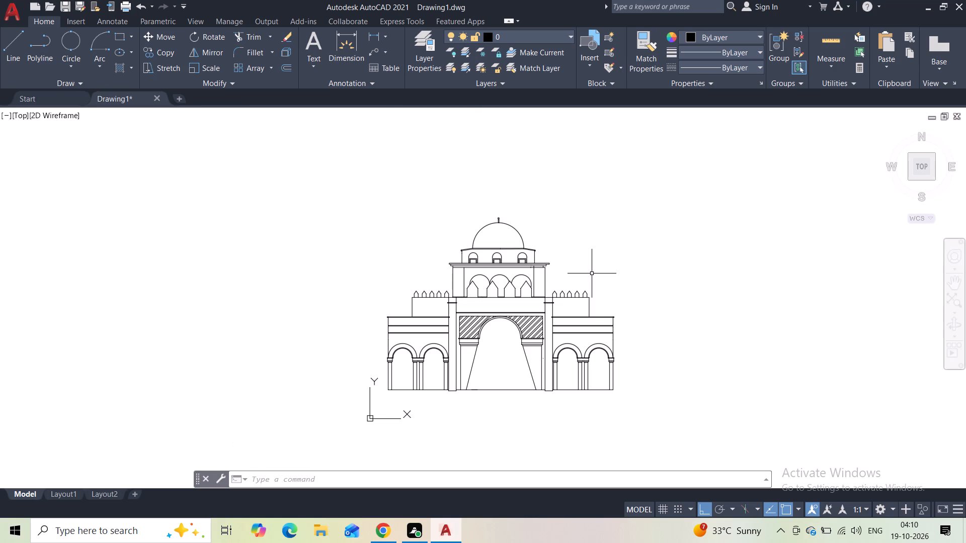
{"action": "scroll", "coordinate": [465, 394], "scroll_direction": "up", "scroll_amount": 2}
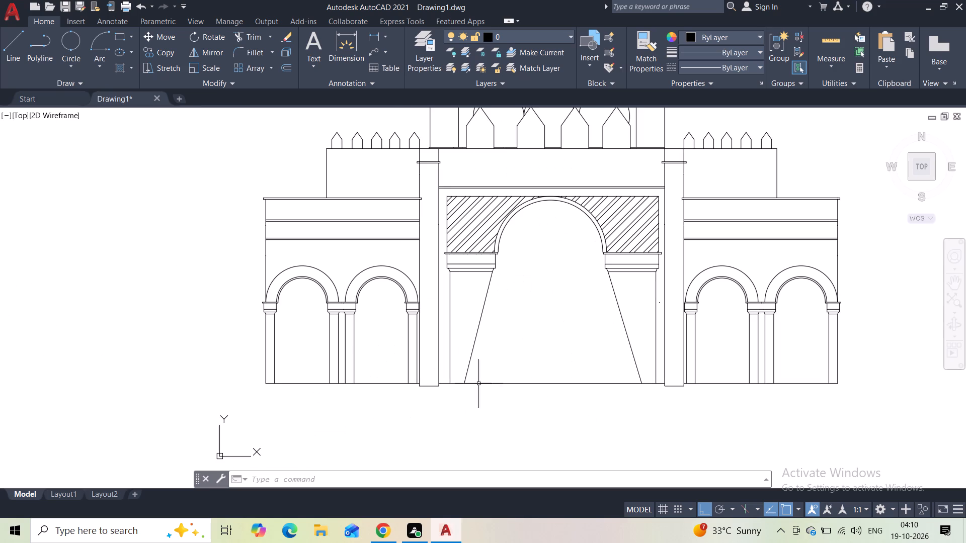
{"action": "left_click", "coordinate": [489, 384]}
{"action": "key", "text": "Delete"}
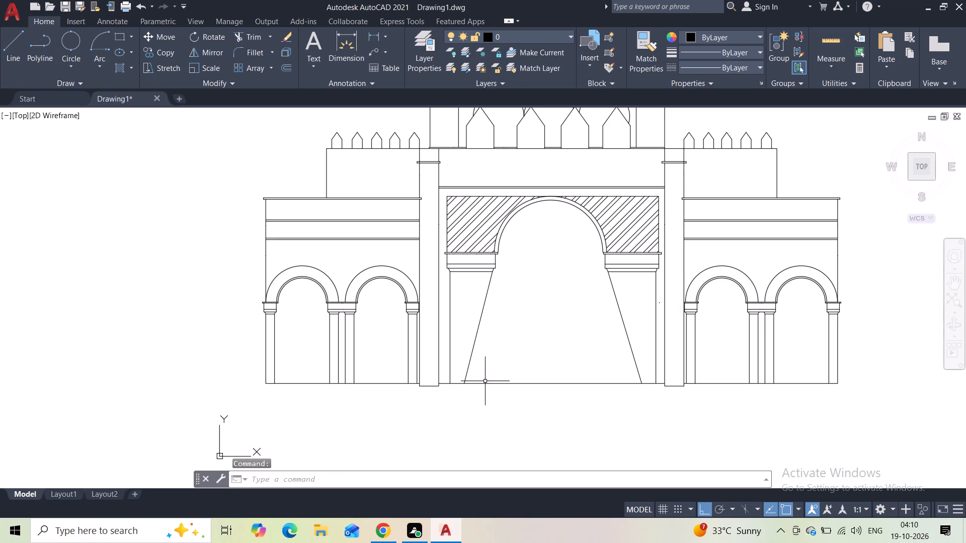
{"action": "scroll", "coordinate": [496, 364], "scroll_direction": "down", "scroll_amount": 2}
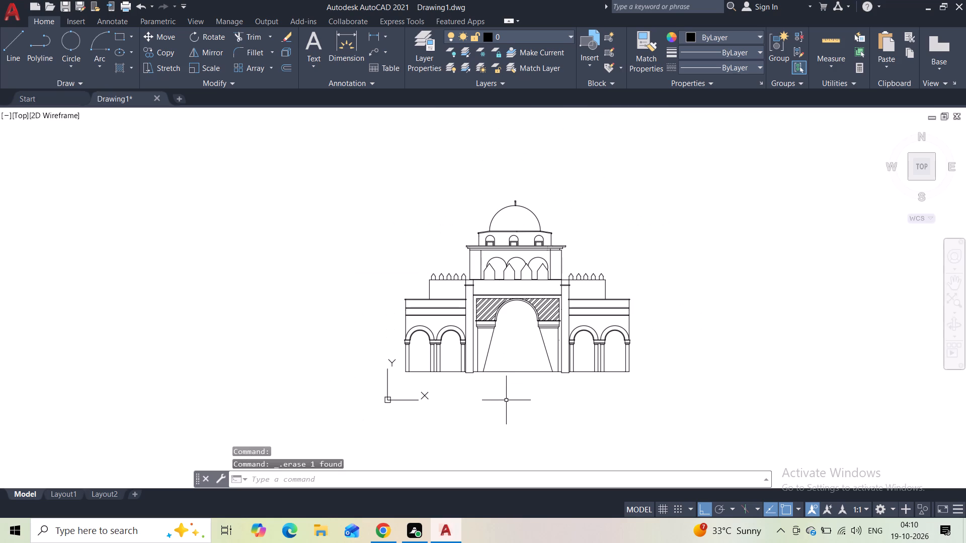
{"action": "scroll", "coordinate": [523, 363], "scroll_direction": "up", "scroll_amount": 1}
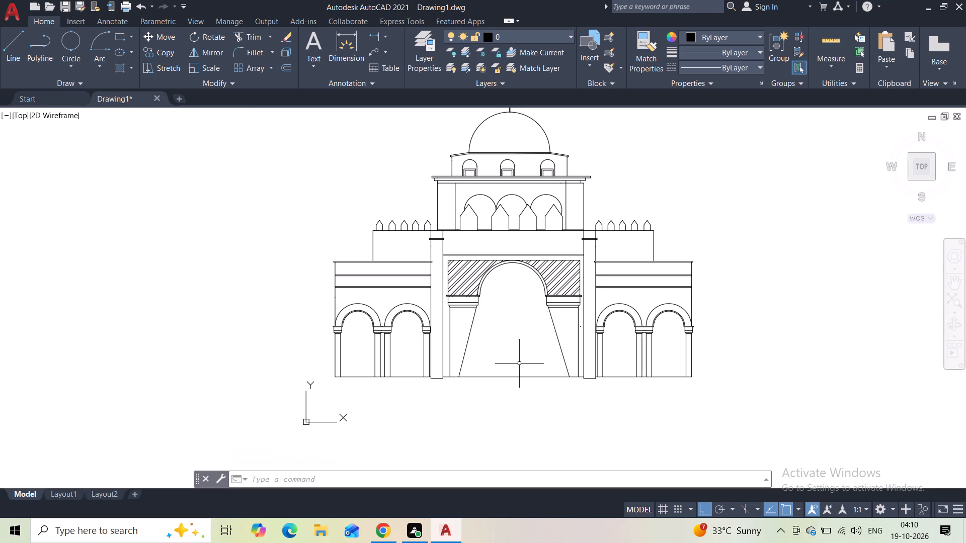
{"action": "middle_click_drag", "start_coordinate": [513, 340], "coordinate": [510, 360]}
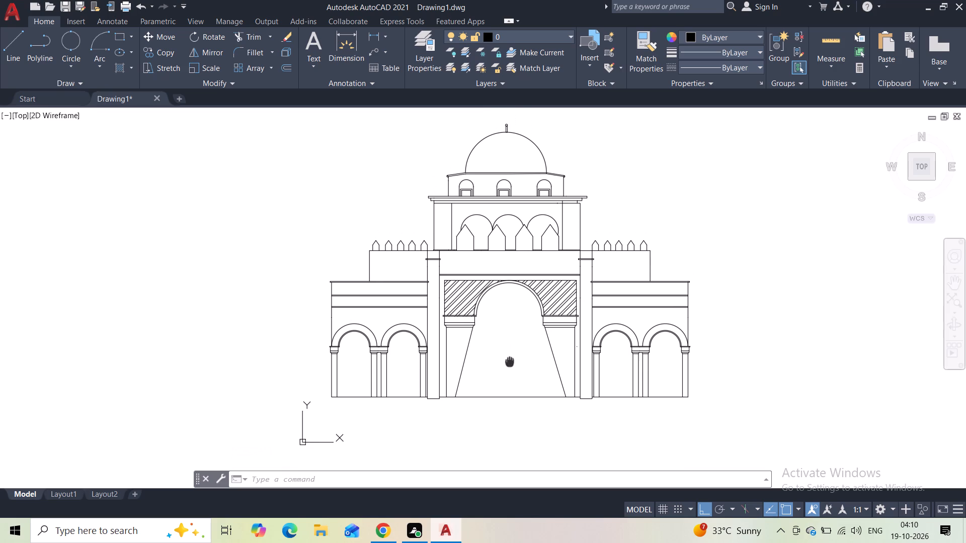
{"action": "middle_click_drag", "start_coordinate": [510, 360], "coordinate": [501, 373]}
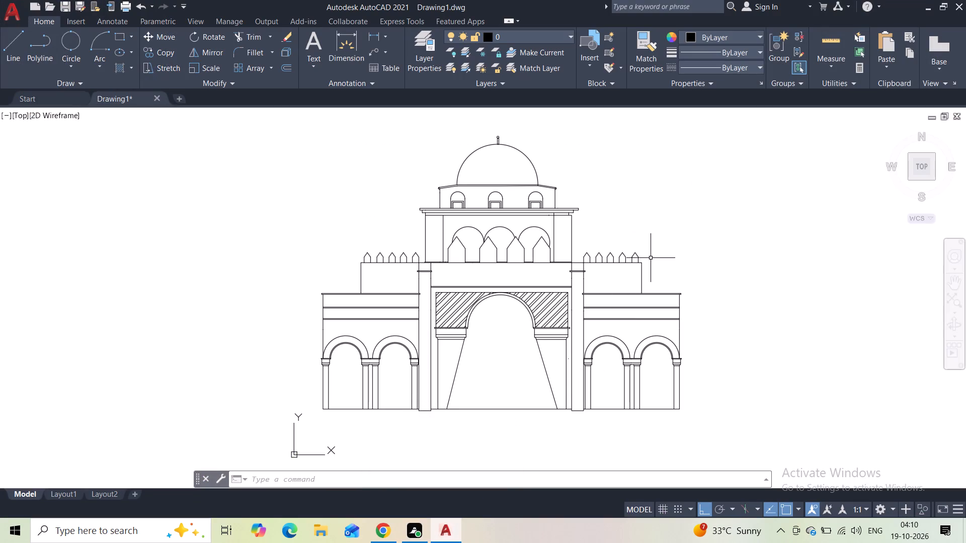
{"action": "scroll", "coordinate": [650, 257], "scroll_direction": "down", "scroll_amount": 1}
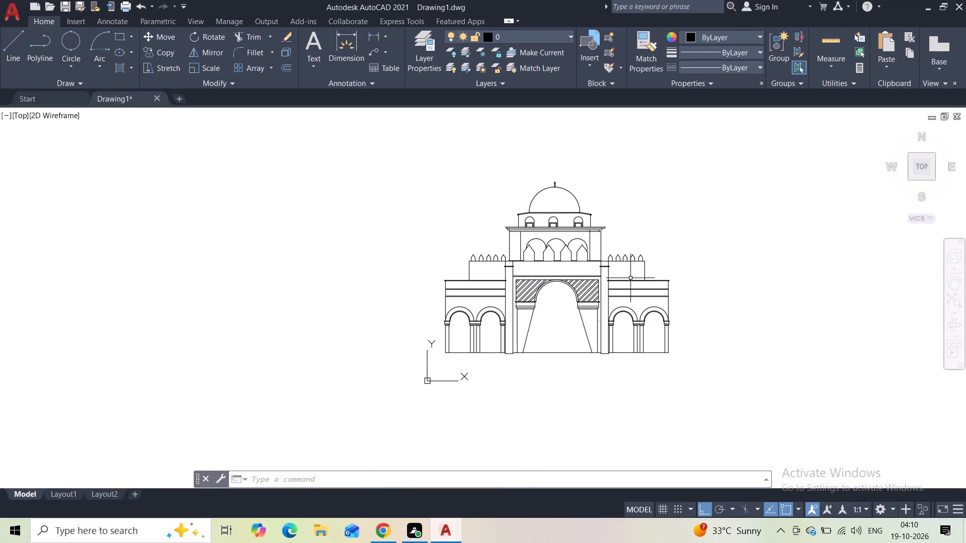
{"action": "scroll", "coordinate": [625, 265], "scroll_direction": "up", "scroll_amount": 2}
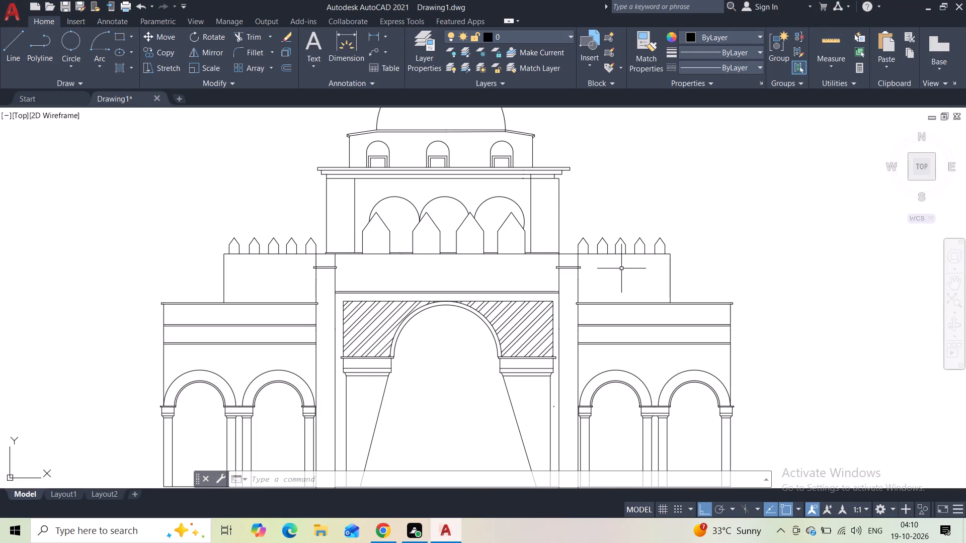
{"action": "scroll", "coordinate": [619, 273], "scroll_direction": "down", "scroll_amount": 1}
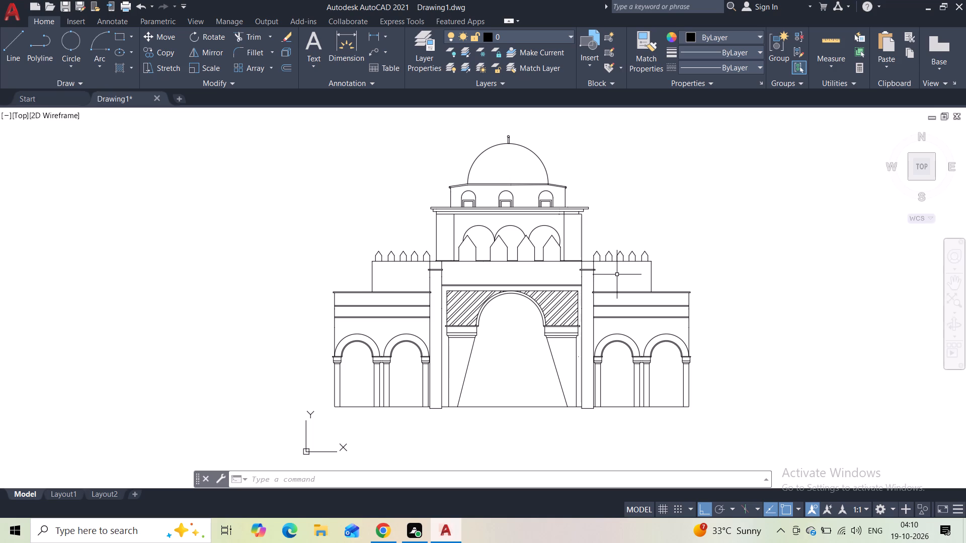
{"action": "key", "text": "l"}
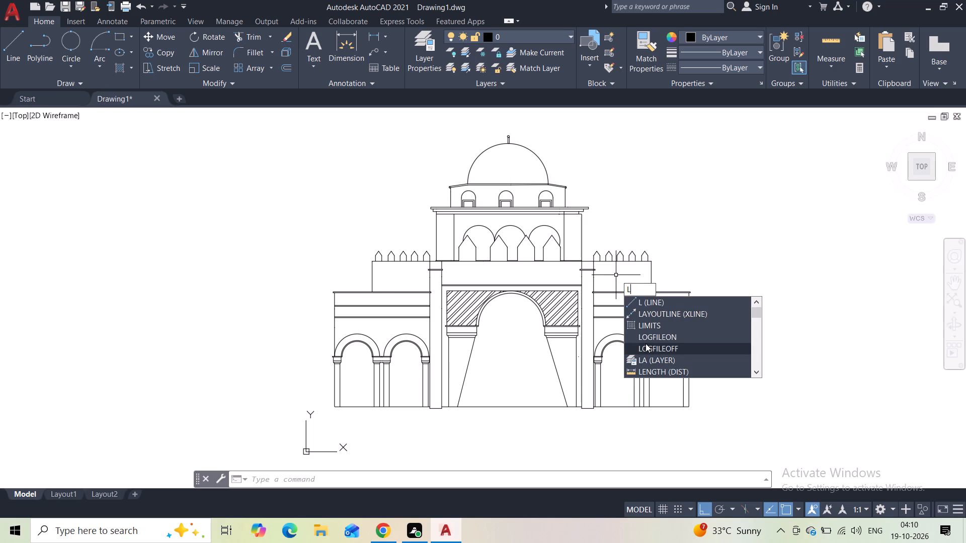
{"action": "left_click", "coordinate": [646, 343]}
Save the drawing as Drawing2 in the Part Time folder inside Documents.
{"action": "left_click", "coordinate": [85, 9]}
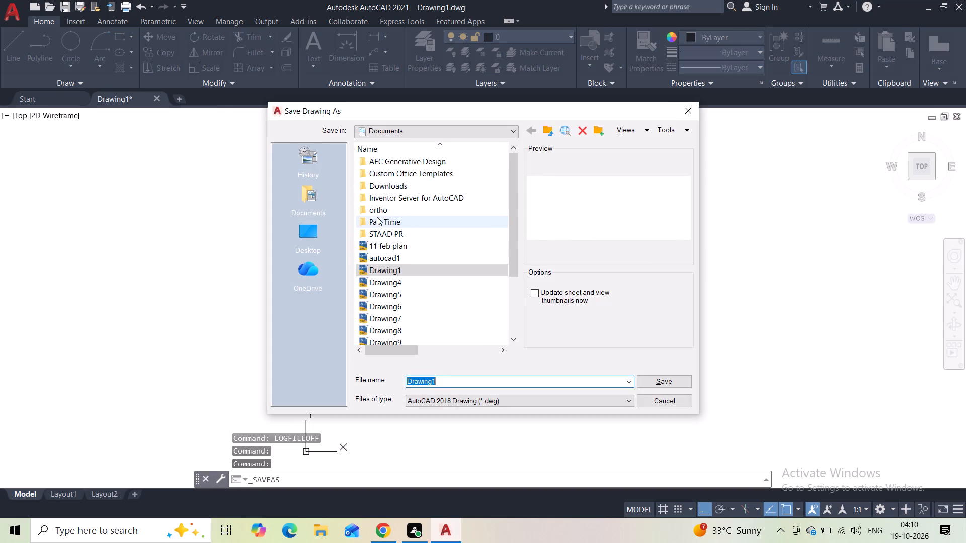
{"action": "left_click", "coordinate": [377, 217]}
{"action": "double_click", "coordinate": [378, 219]}
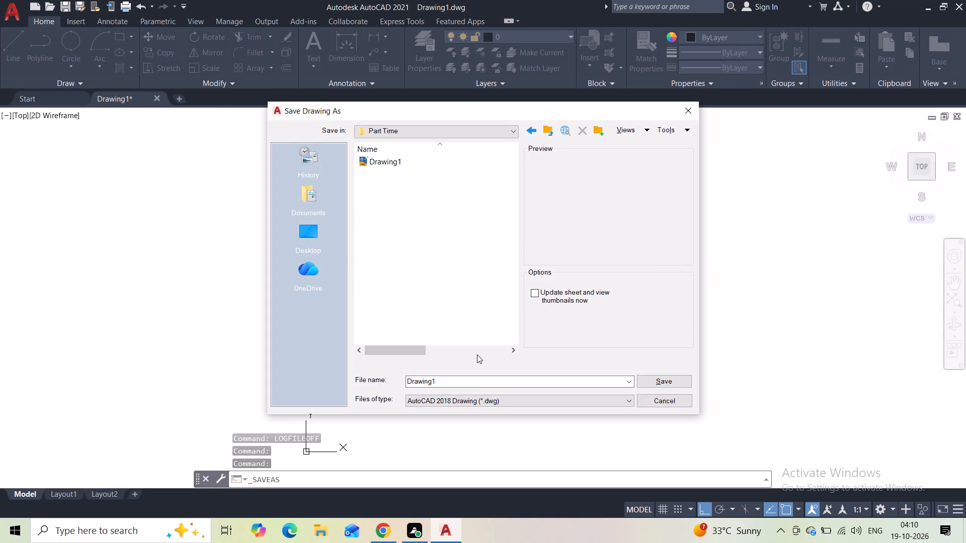
{"action": "double_click", "coordinate": [454, 377]}
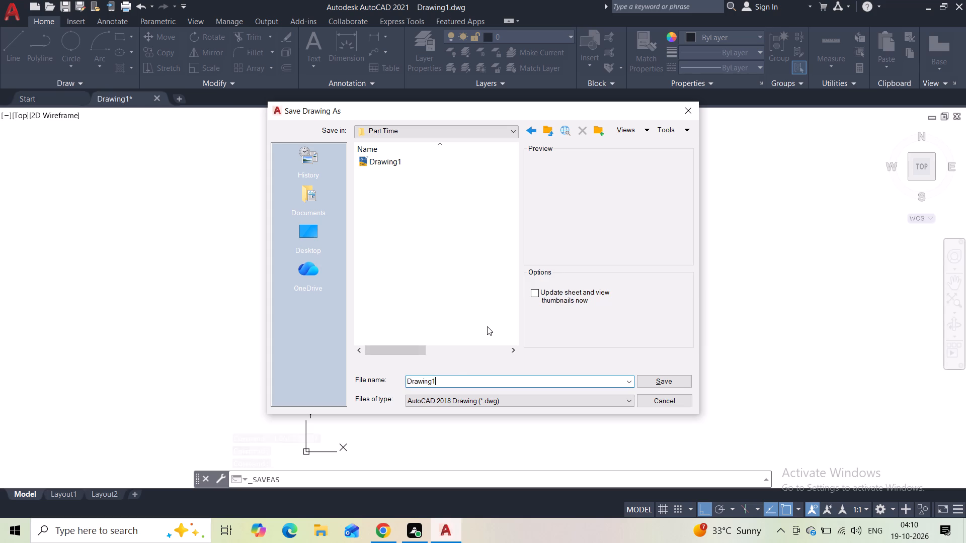
{"action": "key", "text": "BackSpace"}
{"action": "key", "text": "2"}
{"action": "left_click", "coordinate": [645, 379]}
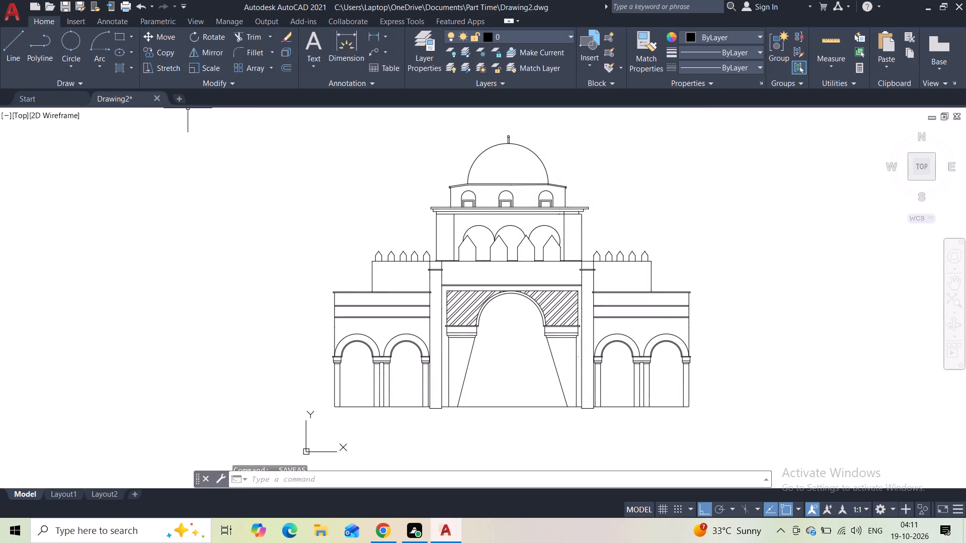
Set up a plot with the previous plot settings and a plot window enclosing the whole elevation, and preview it.
{"action": "left_click", "coordinate": [130, 6]}
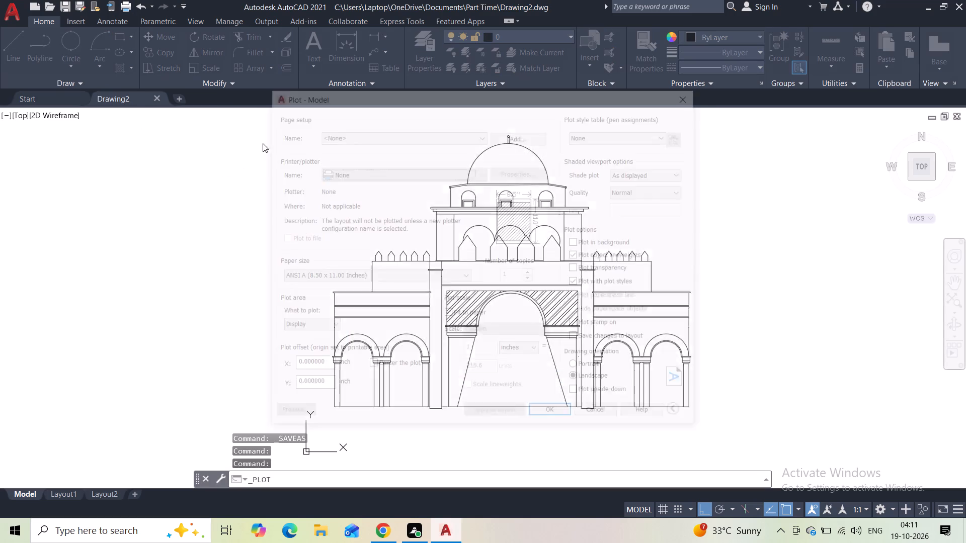
{"action": "left_click", "coordinate": [361, 132]}
{"action": "left_click", "coordinate": [358, 153]}
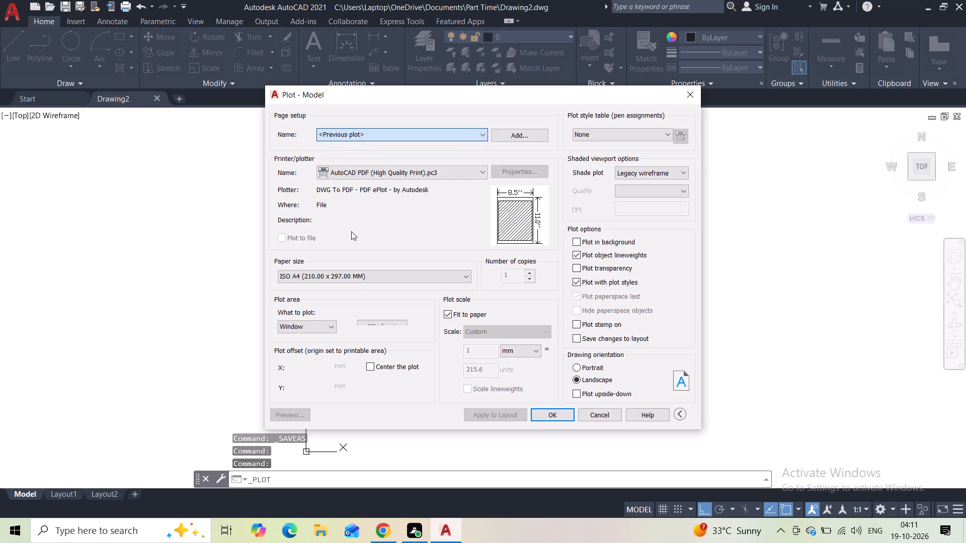
{"action": "left_click", "coordinate": [378, 324]}
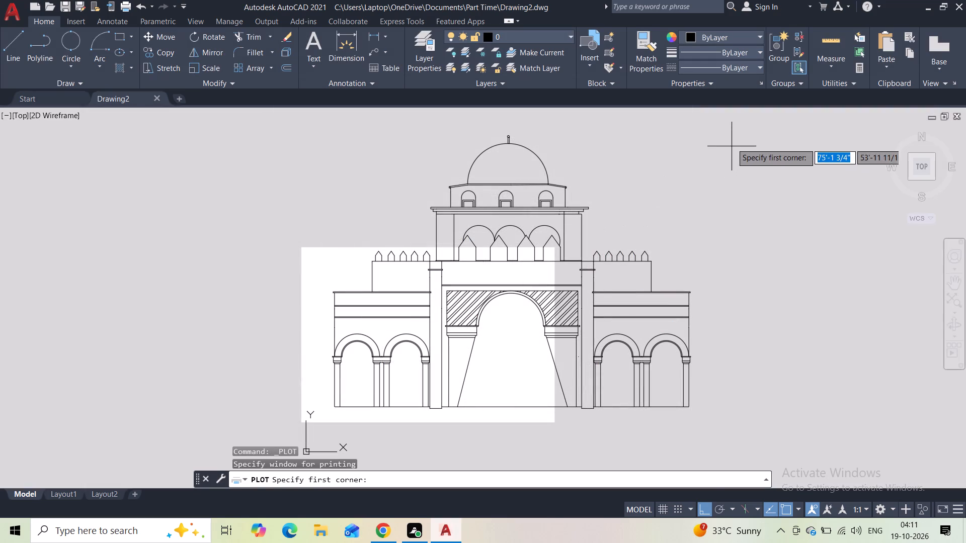
{"action": "left_click", "coordinate": [731, 120]}
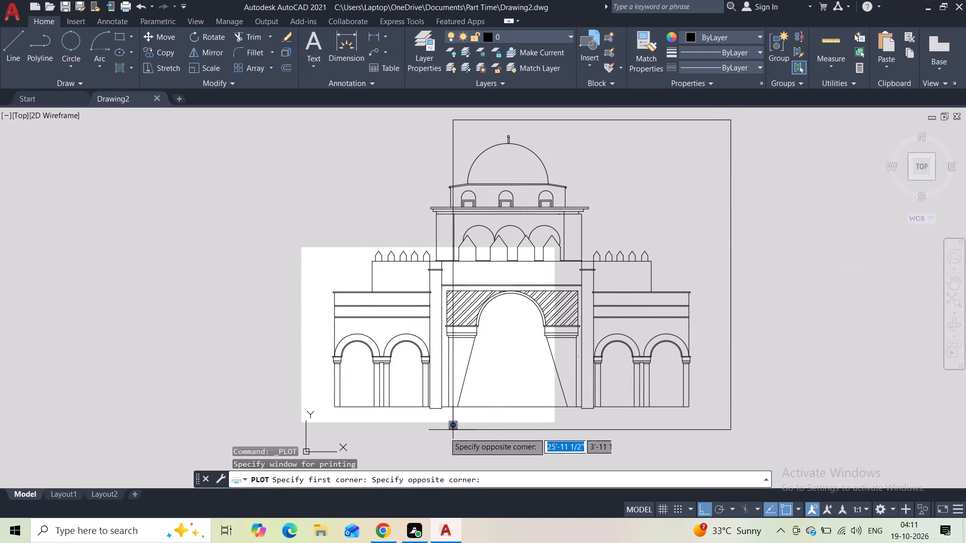
{"action": "left_click", "coordinate": [286, 436]}
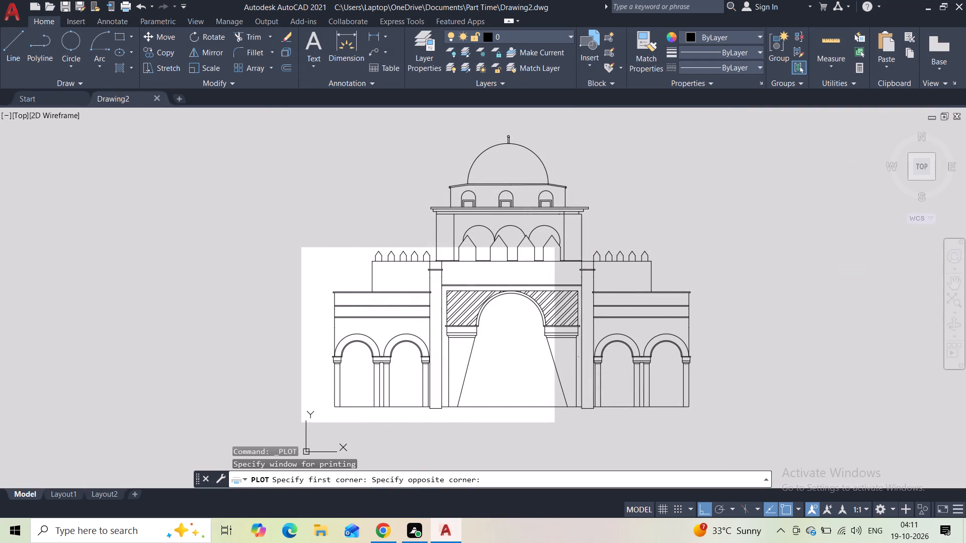
{"action": "left_click", "coordinate": [271, 414]}
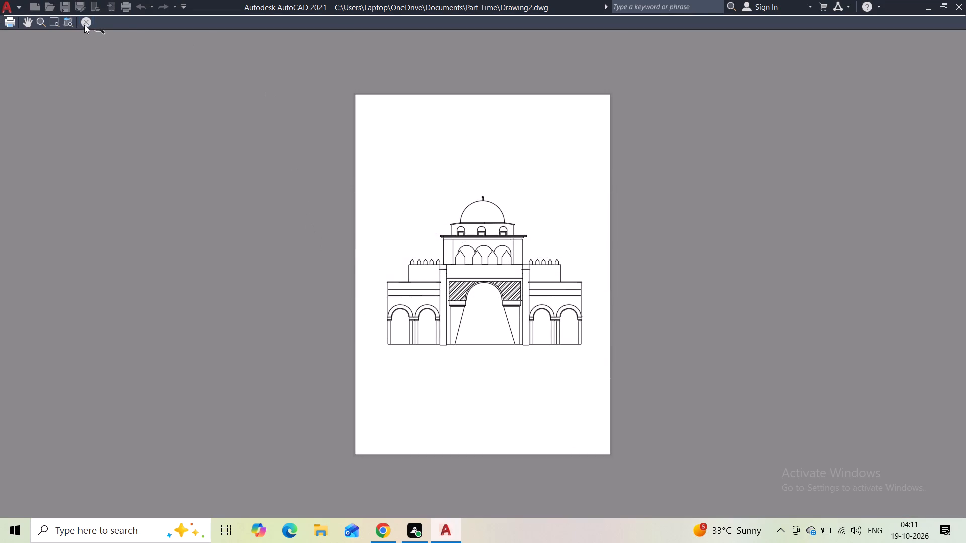
{"action": "left_click", "coordinate": [84, 24]}
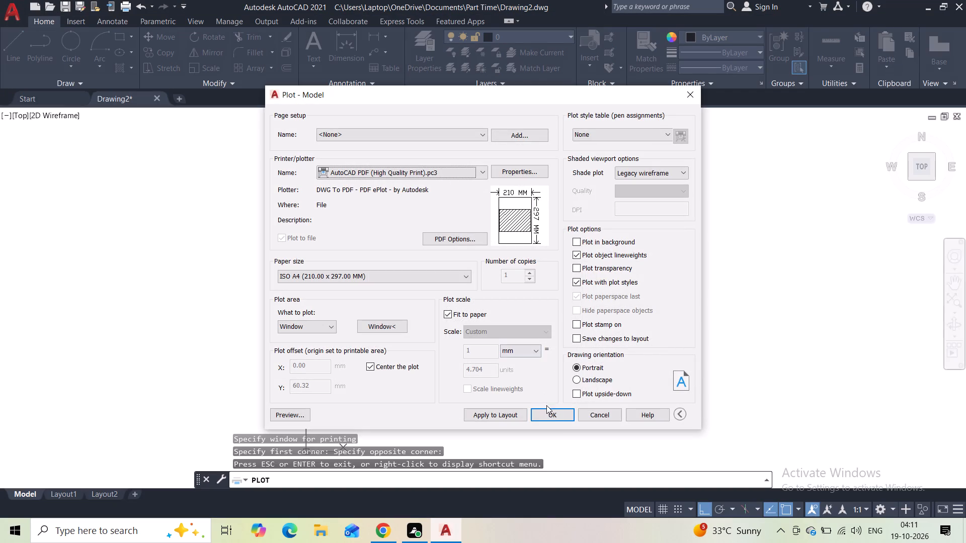
Plot the elevation to Drawing2-Model.pdf in the Part Time folder and close the PDF that opens.
{"action": "left_click", "coordinate": [555, 413]}
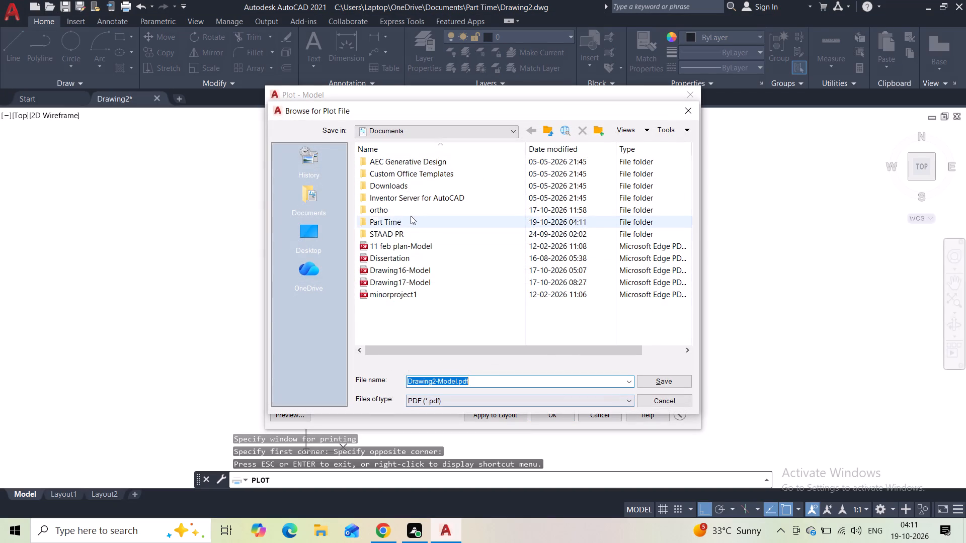
{"action": "double_click", "coordinate": [407, 223]}
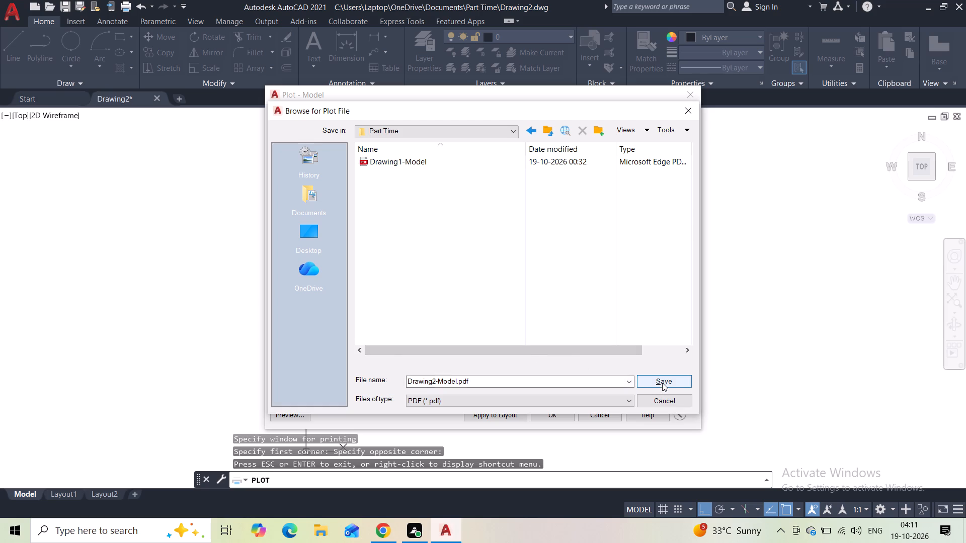
{"action": "left_click", "coordinate": [663, 382]}
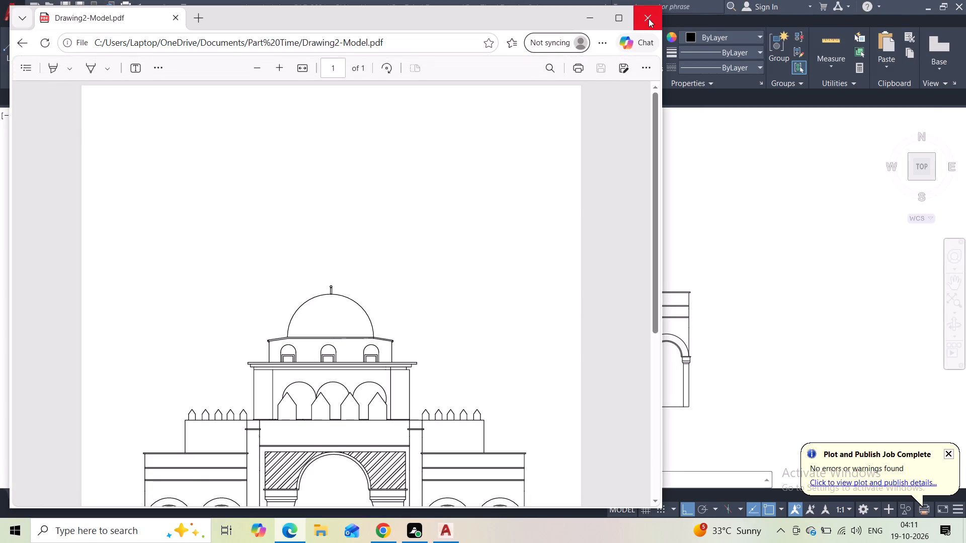
{"action": "left_click", "coordinate": [649, 19]}
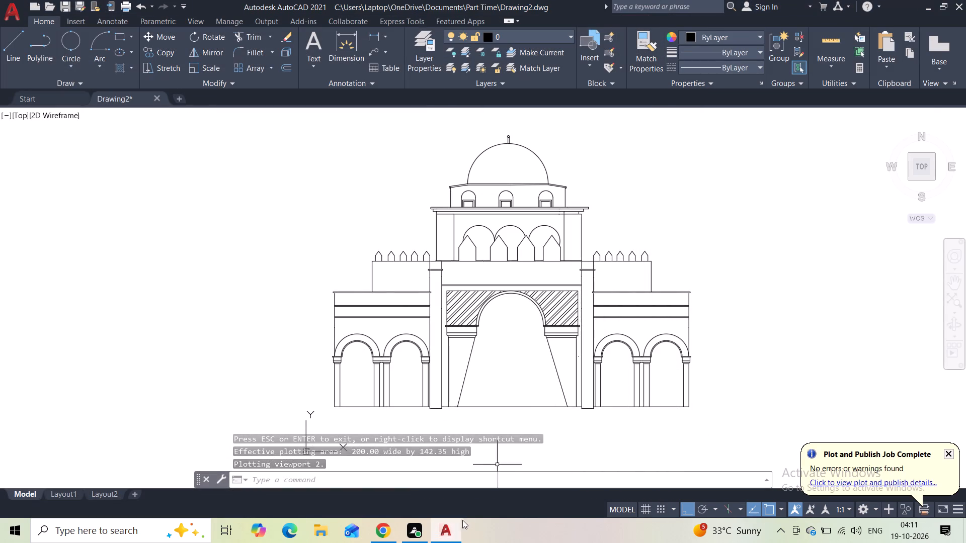